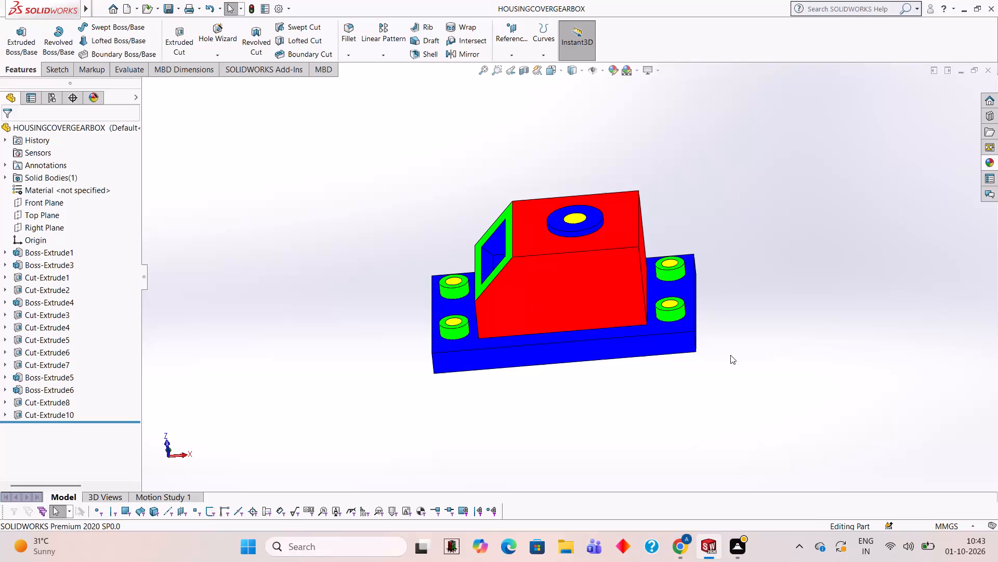
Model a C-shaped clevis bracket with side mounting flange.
Close the HOUSINGCOVERGEARBOX part and create a new part document.
{"action": "left_click", "coordinate": [990, 71]}
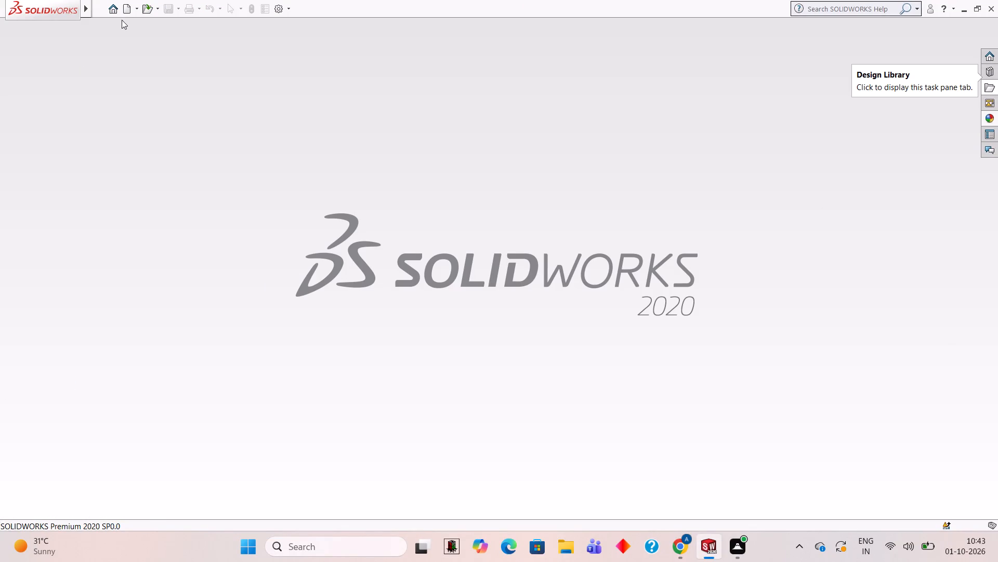
{"action": "left_click", "coordinate": [126, 13]}
{"action": "left_click", "coordinate": [421, 409]}
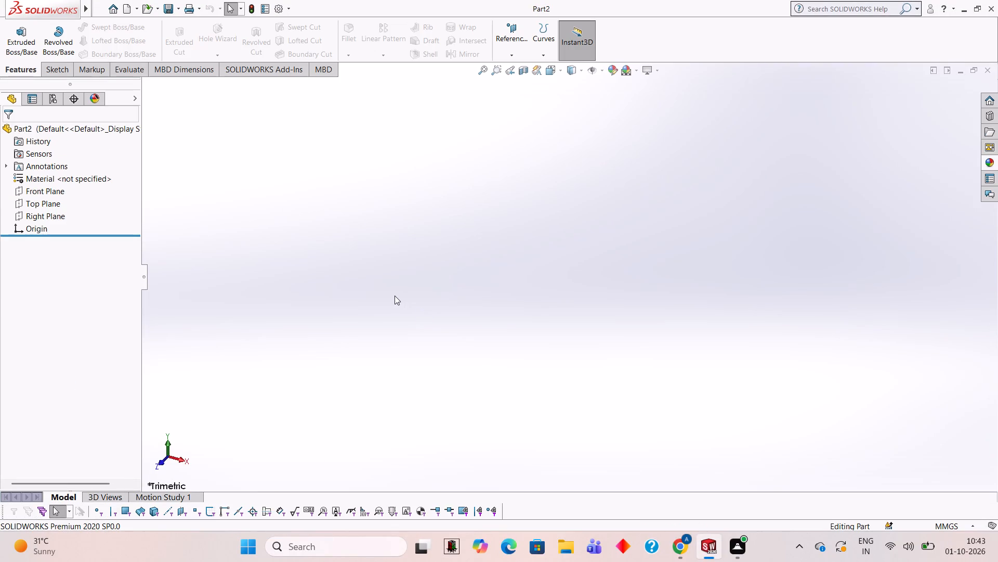
On the Front Plane, sketch a closed 40 mm square with lines, starting at the origin and extending right and downward.
{"action": "left_click", "coordinate": [25, 190]}
{"action": "left_click", "coordinate": [39, 174]}
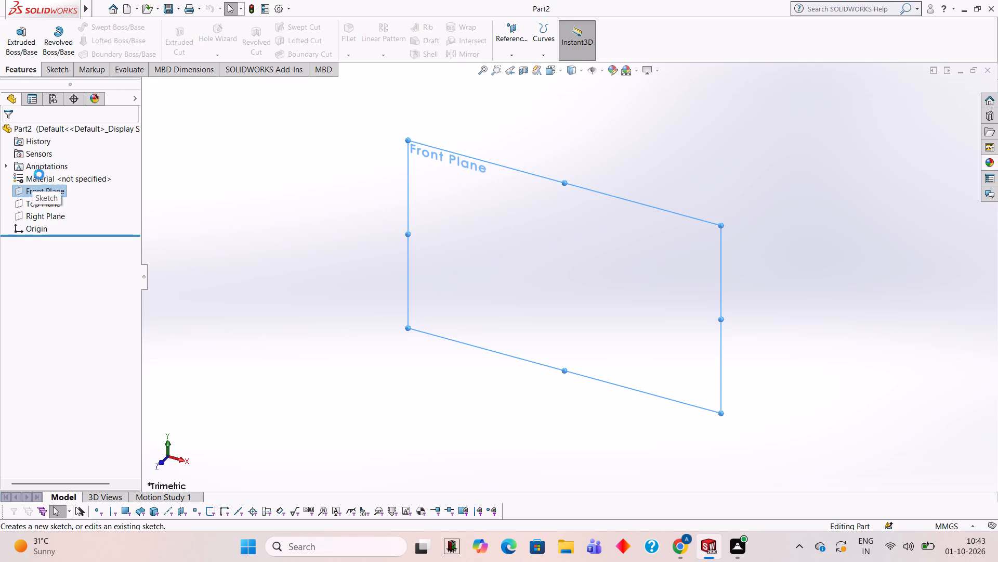
{"action": "left_click", "coordinate": [435, 252]}
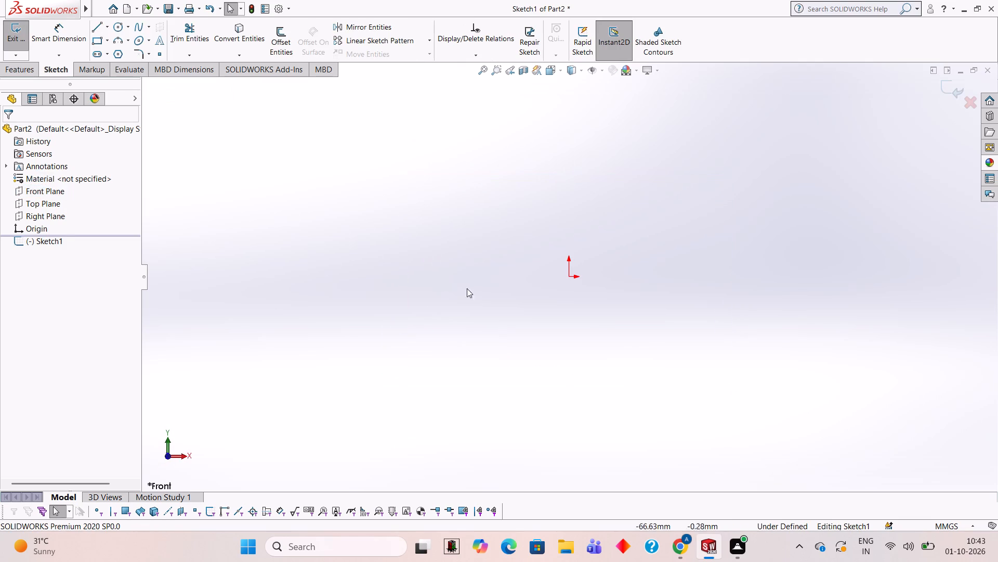
{"action": "left_click", "coordinate": [94, 28]}
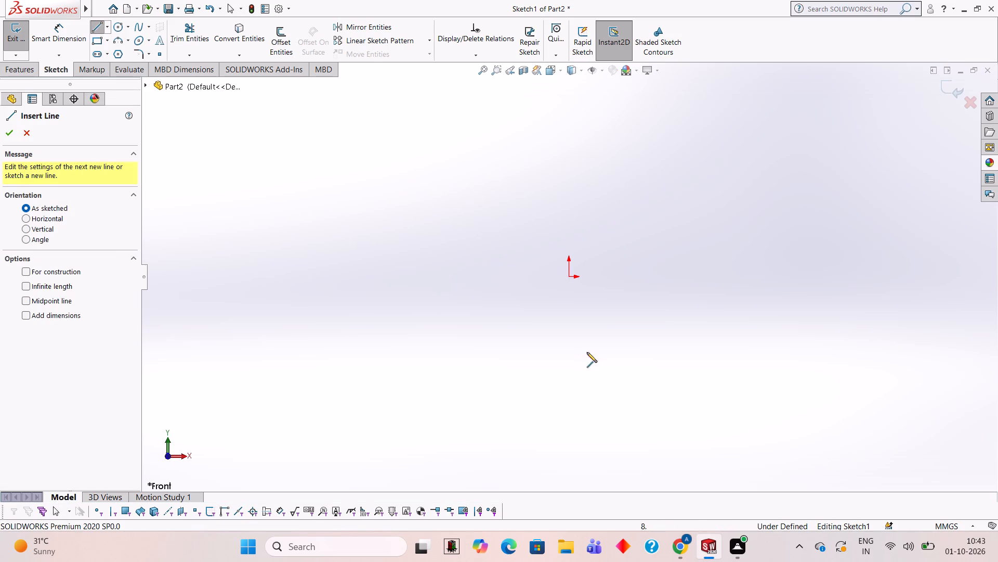
{"action": "left_click", "coordinate": [570, 275]}
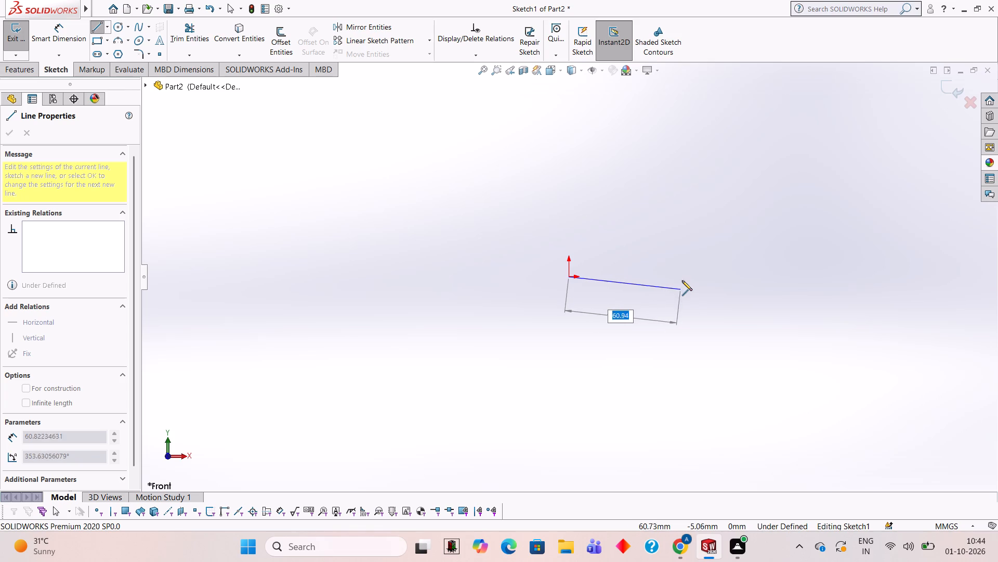
{"action": "type", "text": "40"}
{"action": "key", "text": "Return"}
{"action": "scroll", "coordinate": [659, 274], "scroll_direction": "down", "scroll_amount": 4}
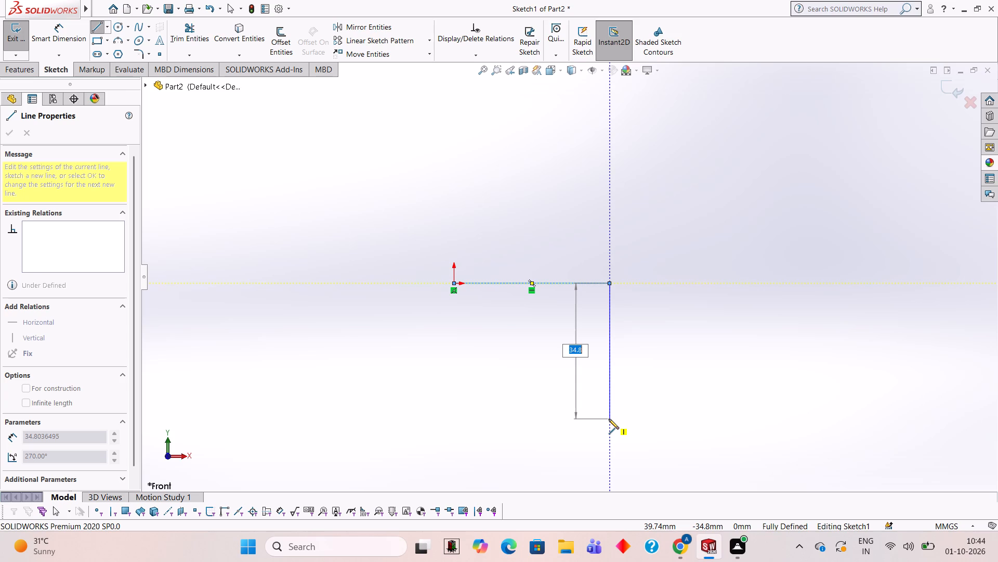
{"action": "type", "text": "40"}
{"action": "key", "text": "Return"}
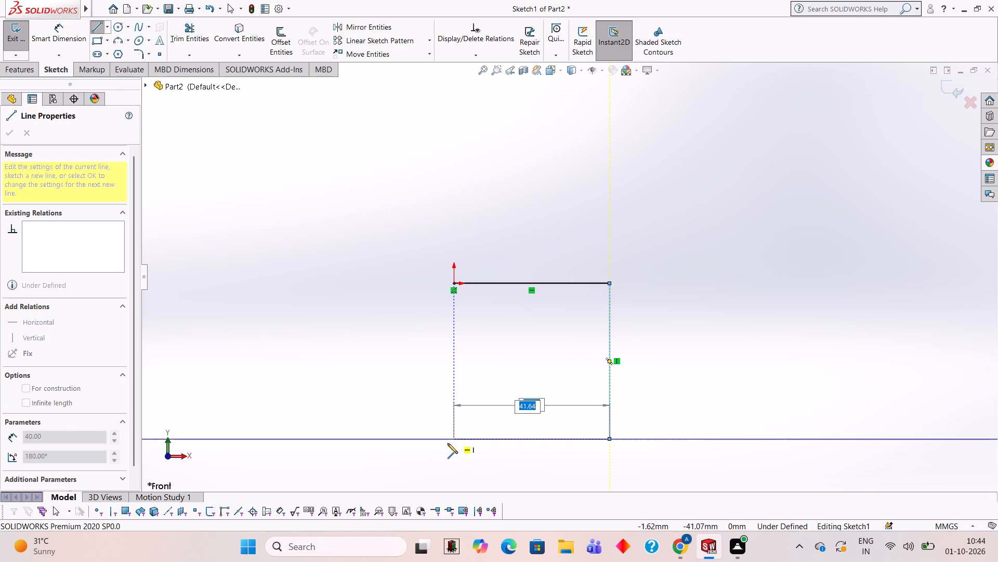
{"action": "type", "text": "40"}
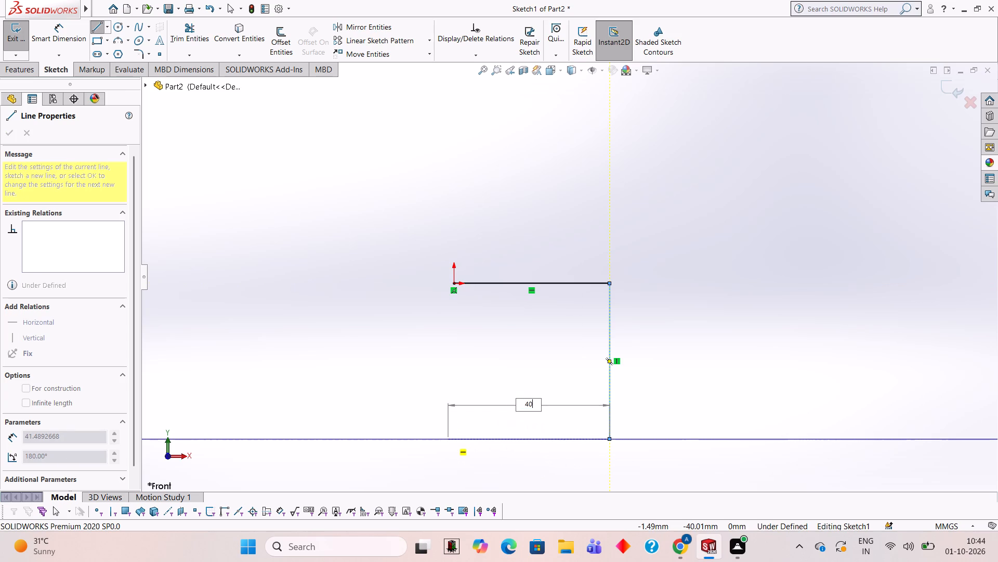
{"action": "key", "text": "Return"}
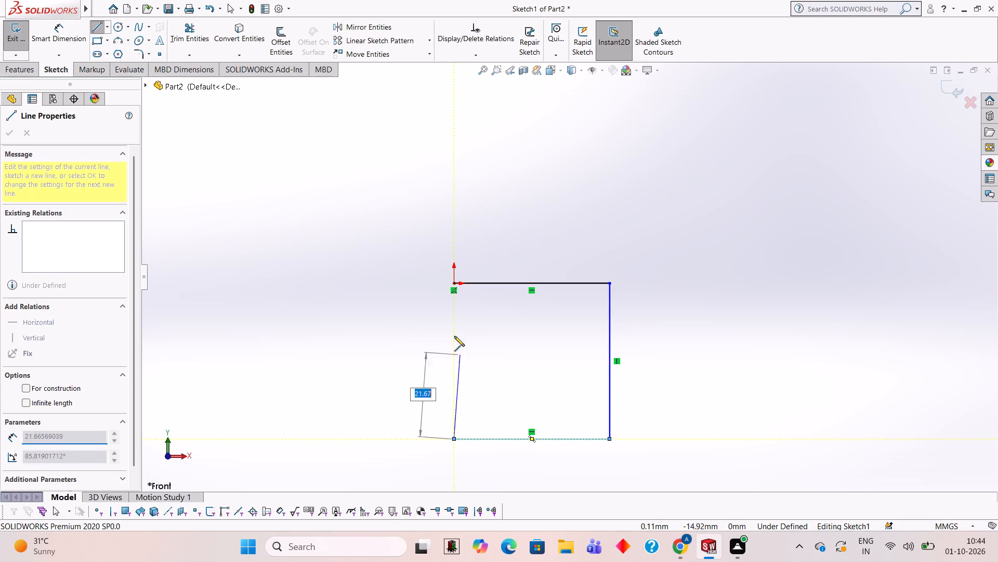
{"action": "left_click", "coordinate": [454, 280]}
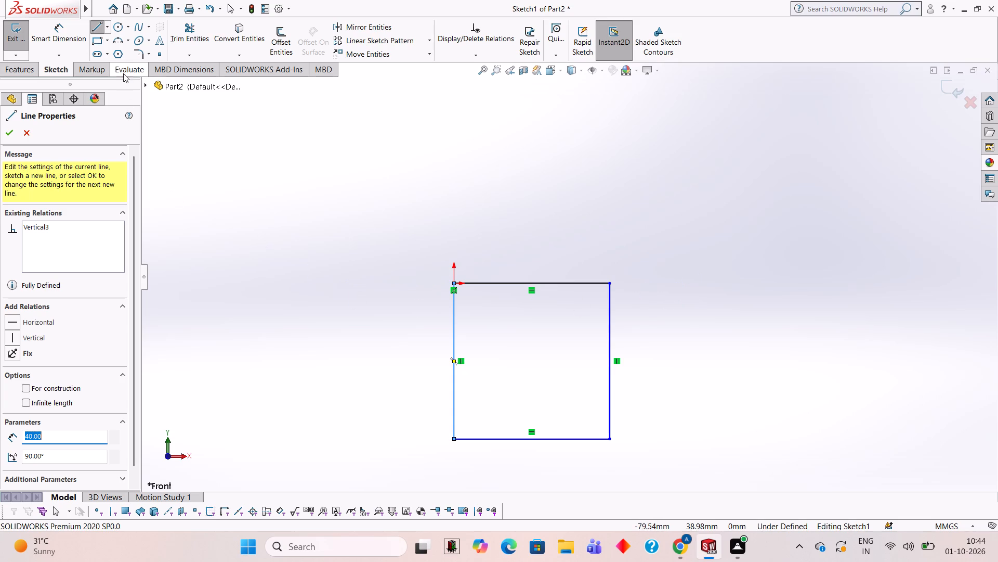
Apply a 0.4 mm sketch fillet to the square's upper-left corner at the origin, also trying the upper-right and lower-right corners.
{"action": "left_click", "coordinate": [144, 58]}
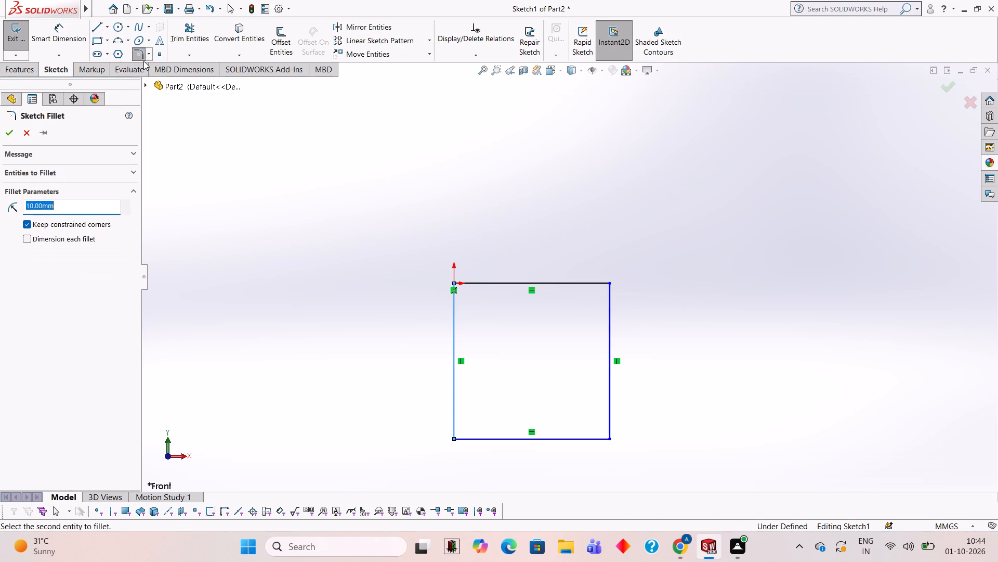
{"action": "key", "text": "2"}
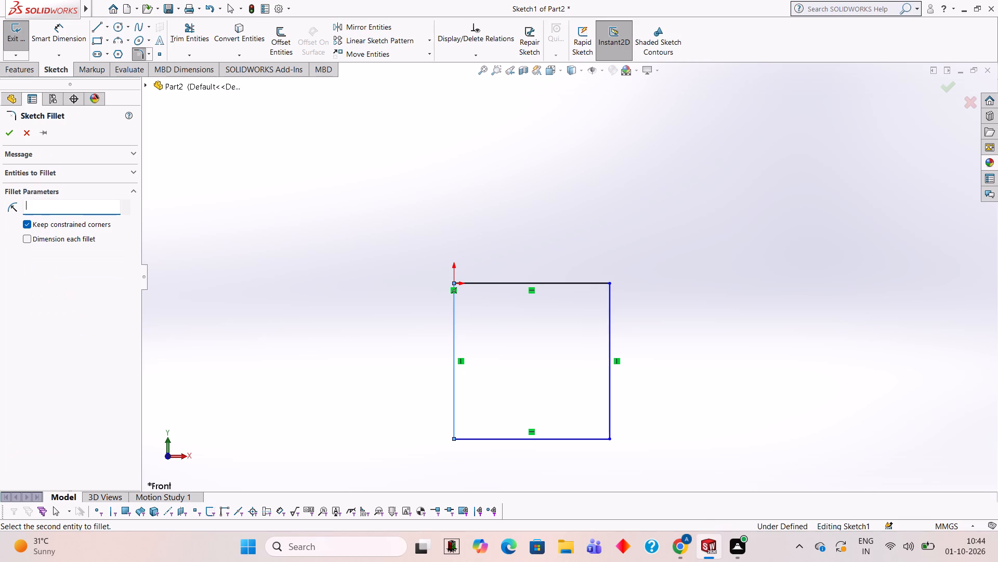
{"action": "key", "text": "BackSpace"}
{"action": "type", "text": "0.4"}
{"action": "key", "text": "Return"}
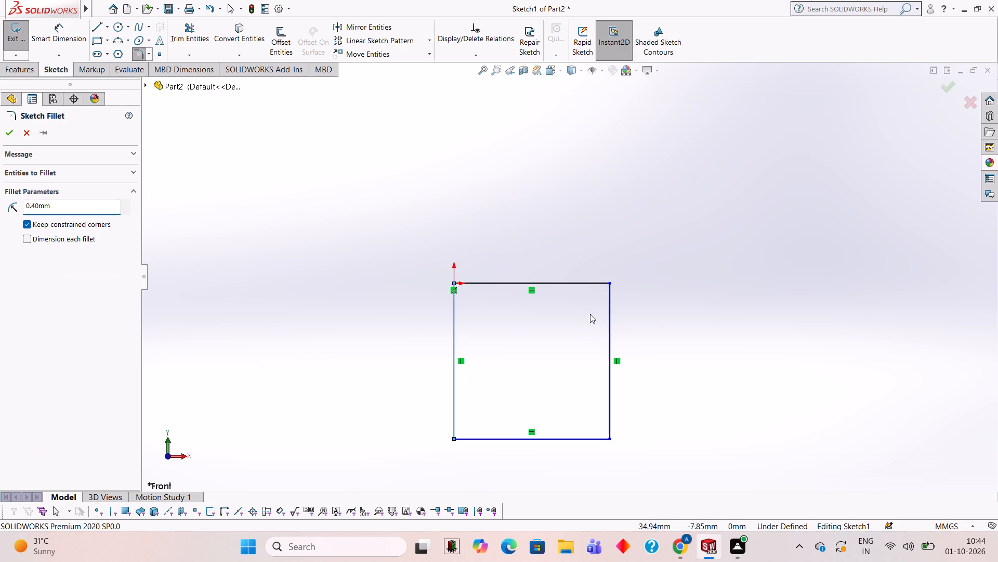
{"action": "left_click", "coordinate": [592, 283]}
{"action": "left_click", "coordinate": [610, 303]}
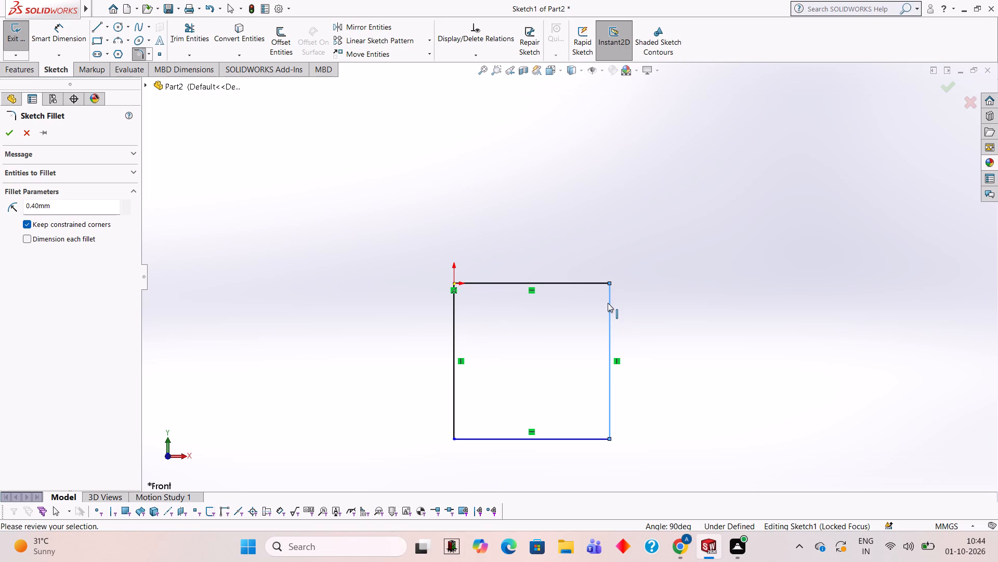
{"action": "left_click", "coordinate": [608, 302]}
{"action": "left_click", "coordinate": [589, 283]}
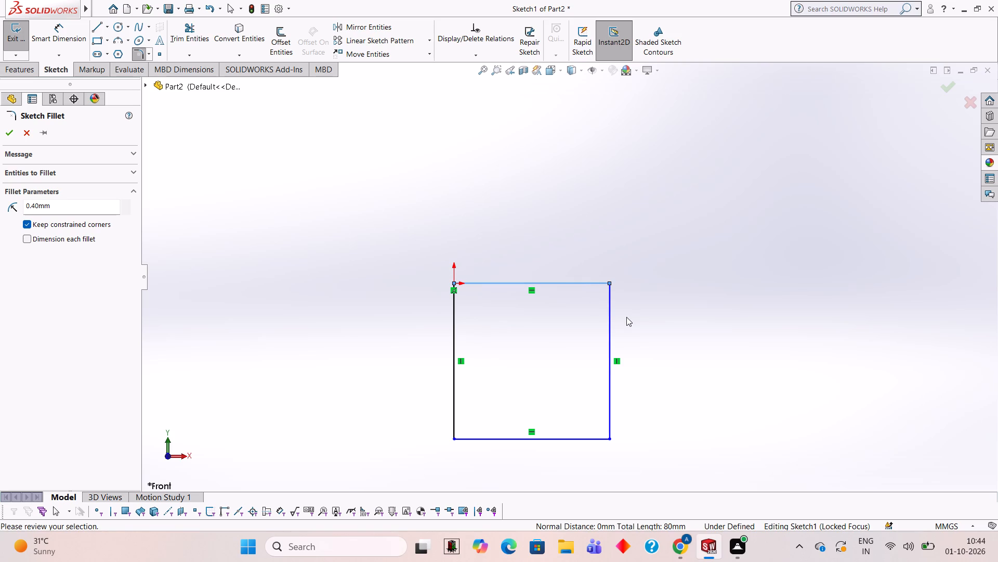
{"action": "scroll", "coordinate": [603, 285], "scroll_direction": "down", "scroll_amount": 6}
{"action": "scroll", "coordinate": [602, 278], "scroll_direction": "up", "scroll_amount": 1}
{"action": "scroll", "coordinate": [608, 277], "scroll_direction": "down", "scroll_amount": 6}
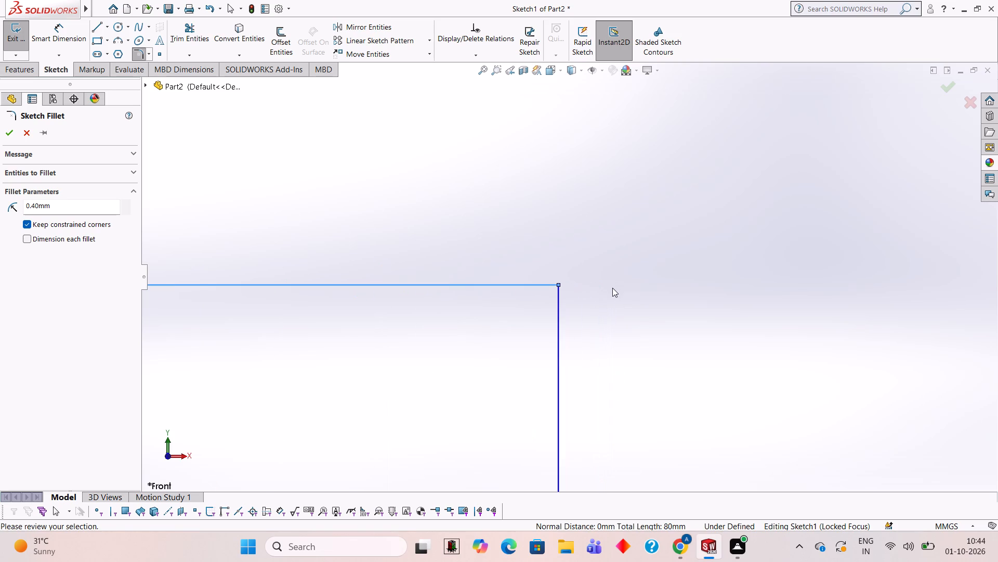
{"action": "scroll", "coordinate": [600, 290], "scroll_direction": "up", "scroll_amount": 12}
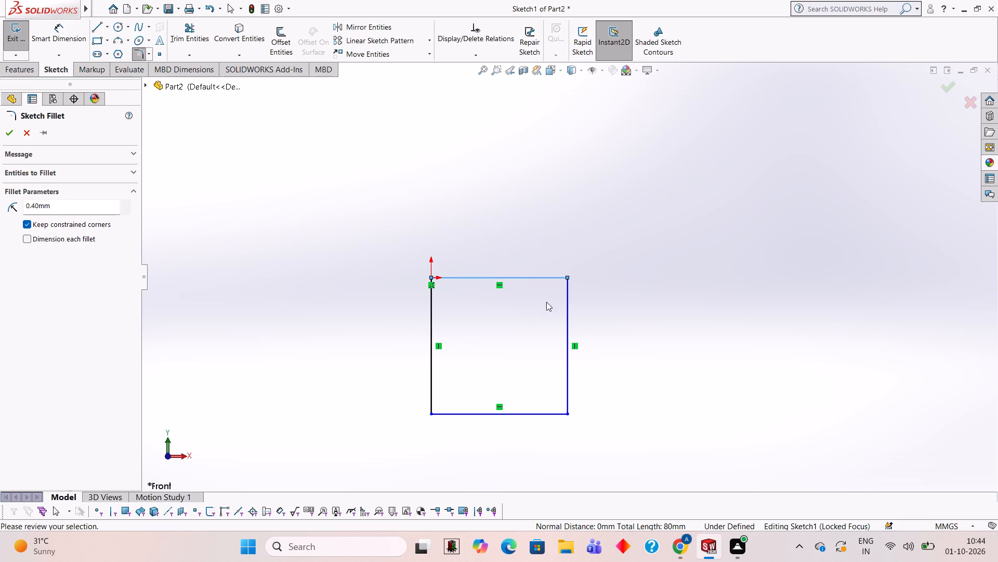
{"action": "left_click", "coordinate": [568, 293]}
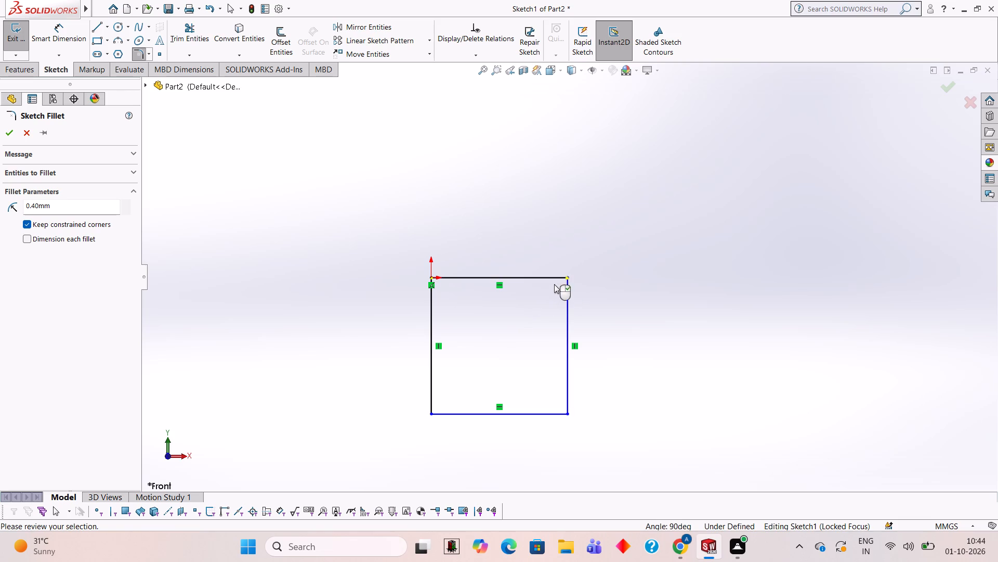
{"action": "left_click", "coordinate": [548, 279]}
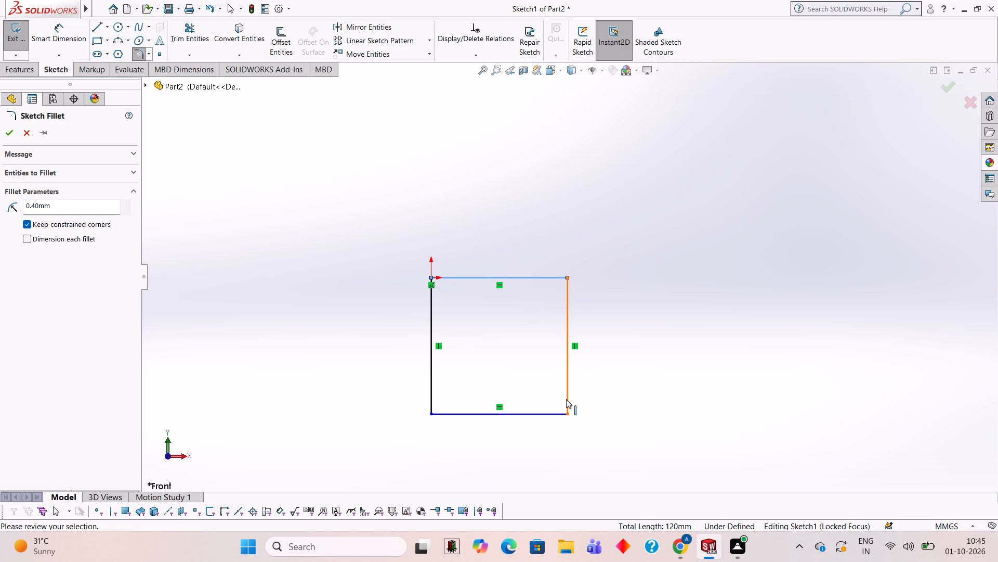
{"action": "left_click", "coordinate": [566, 398]}
{"action": "left_click", "coordinate": [548, 414]}
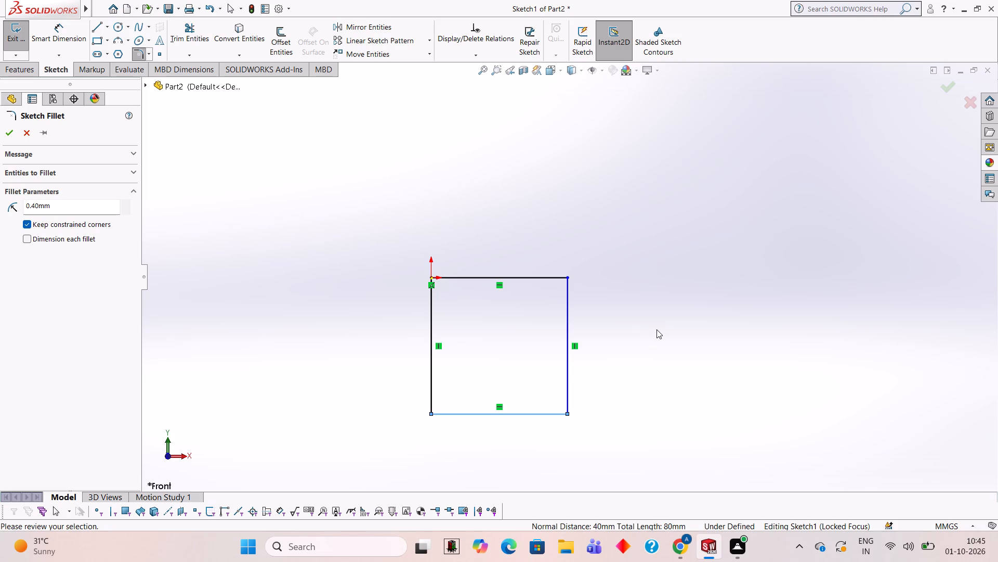
{"action": "left_click", "coordinate": [13, 132]}
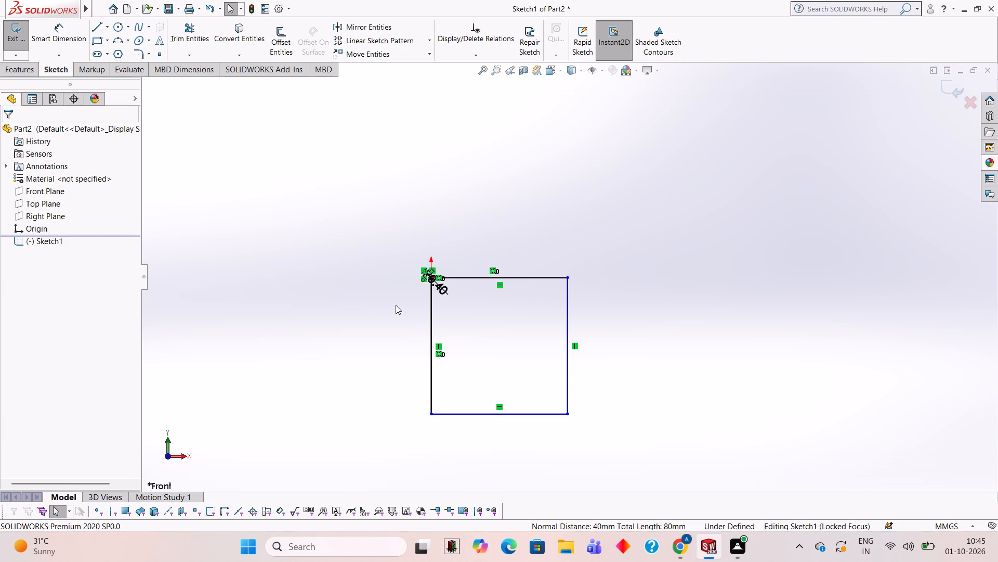
Round the square's lower-left corner with a 0.4 mm sketch fillet.
{"action": "scroll", "coordinate": [440, 286], "scroll_direction": "down", "scroll_amount": 13}
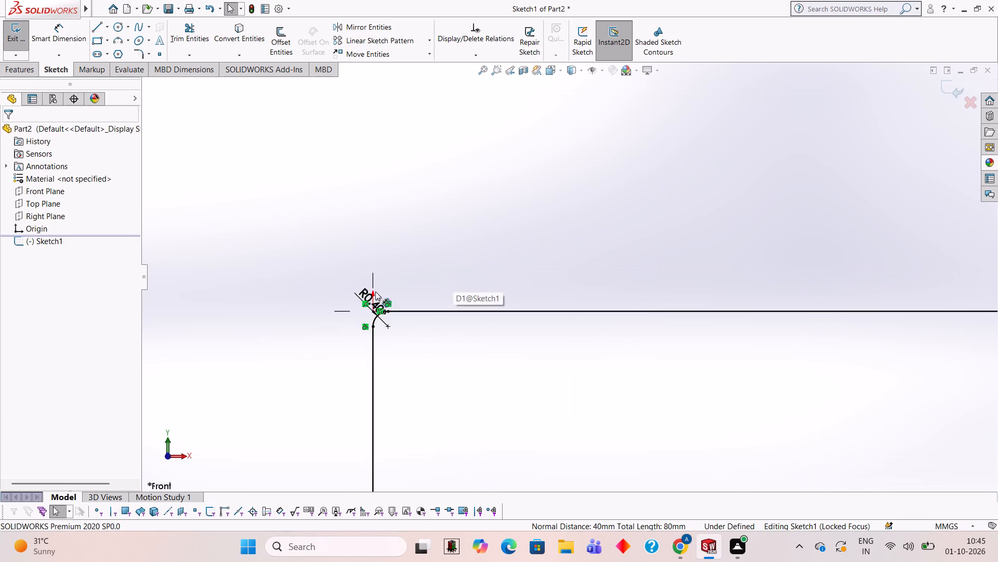
{"action": "scroll", "coordinate": [322, 309], "scroll_direction": "down", "scroll_amount": 3}
{"action": "scroll", "coordinate": [481, 349], "scroll_direction": "up", "scroll_amount": 11}
{"action": "scroll", "coordinate": [617, 337], "scroll_direction": "down", "scroll_amount": 1}
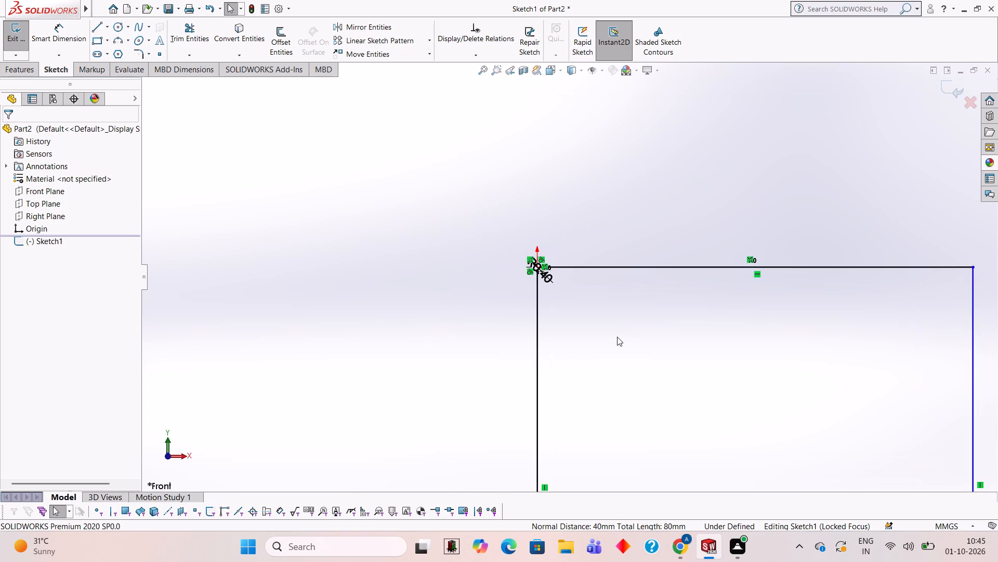
{"action": "scroll", "coordinate": [617, 337], "scroll_direction": "up", "scroll_amount": 6}
{"action": "scroll", "coordinate": [648, 372], "scroll_direction": "down", "scroll_amount": 2}
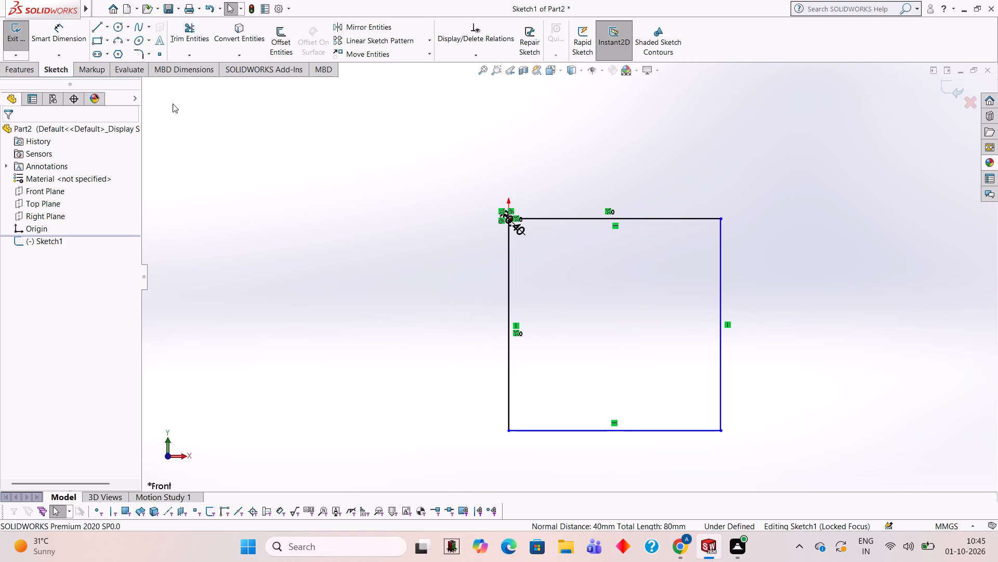
{"action": "left_click", "coordinate": [136, 53]}
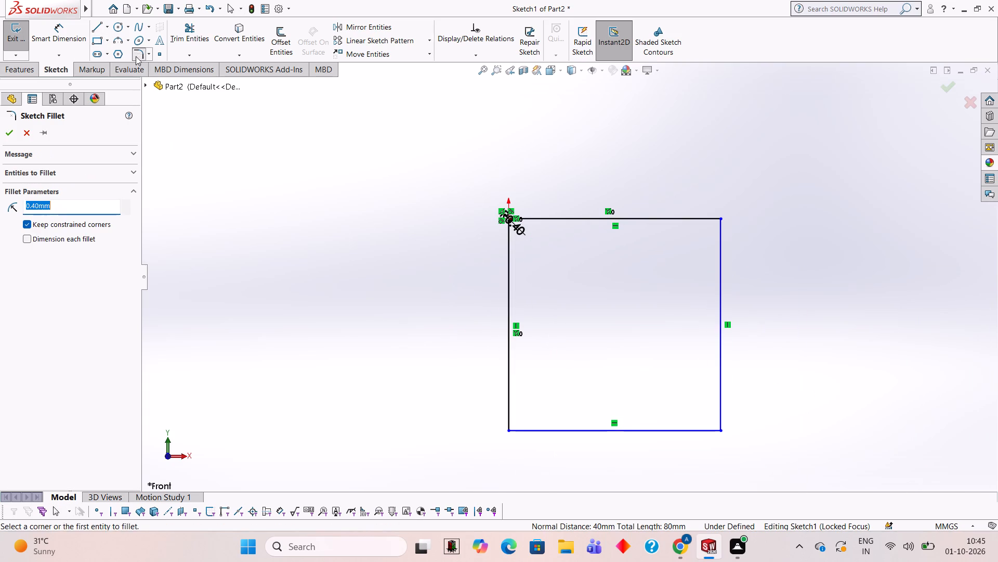
{"action": "left_click", "coordinate": [506, 406]}
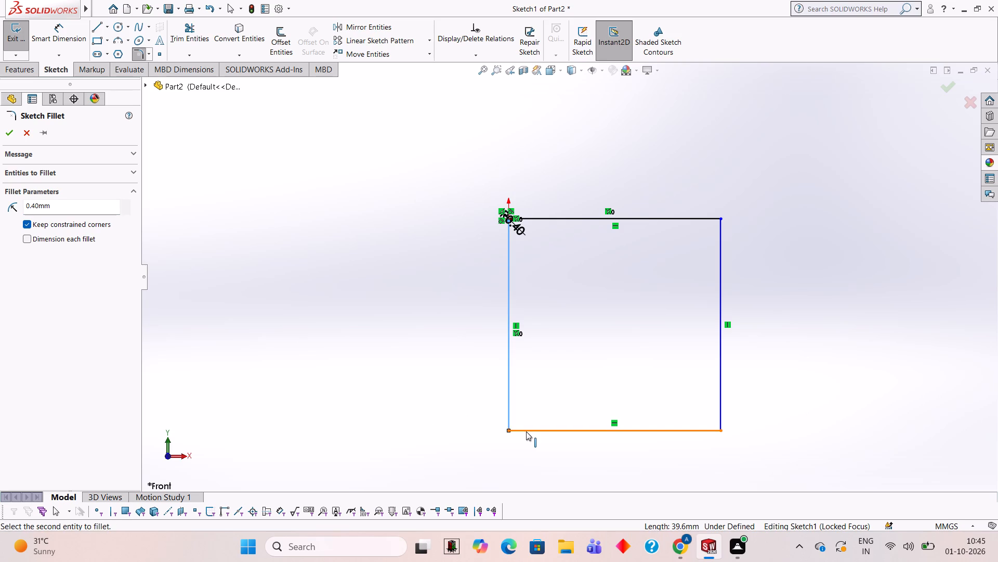
{"action": "left_click", "coordinate": [526, 431]}
{"action": "scroll", "coordinate": [502, 432], "scroll_direction": "down", "scroll_amount": 4}
{"action": "scroll", "coordinate": [547, 382], "scroll_direction": "down", "scroll_amount": 4}
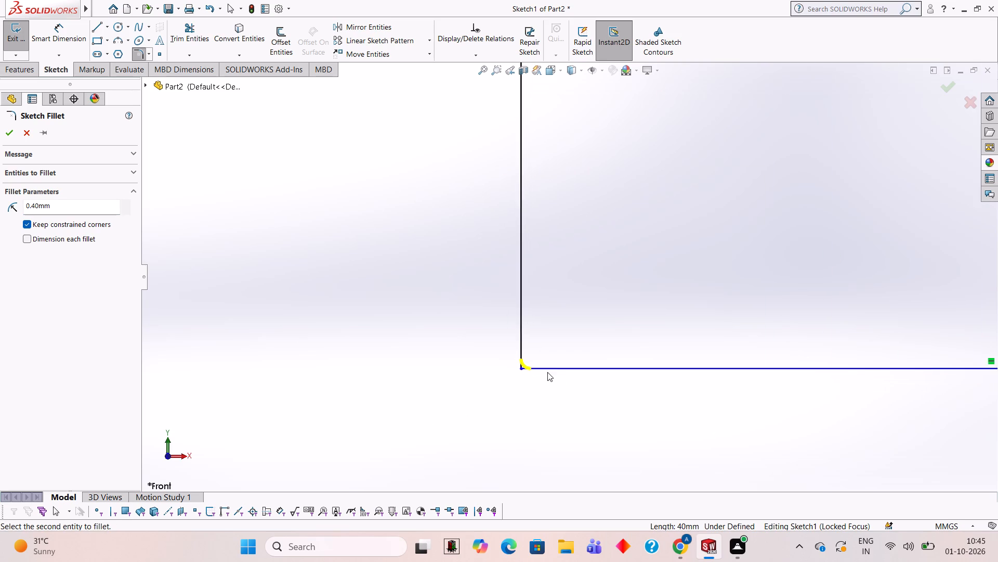
{"action": "scroll", "coordinate": [548, 372], "scroll_direction": "down", "scroll_amount": 4}
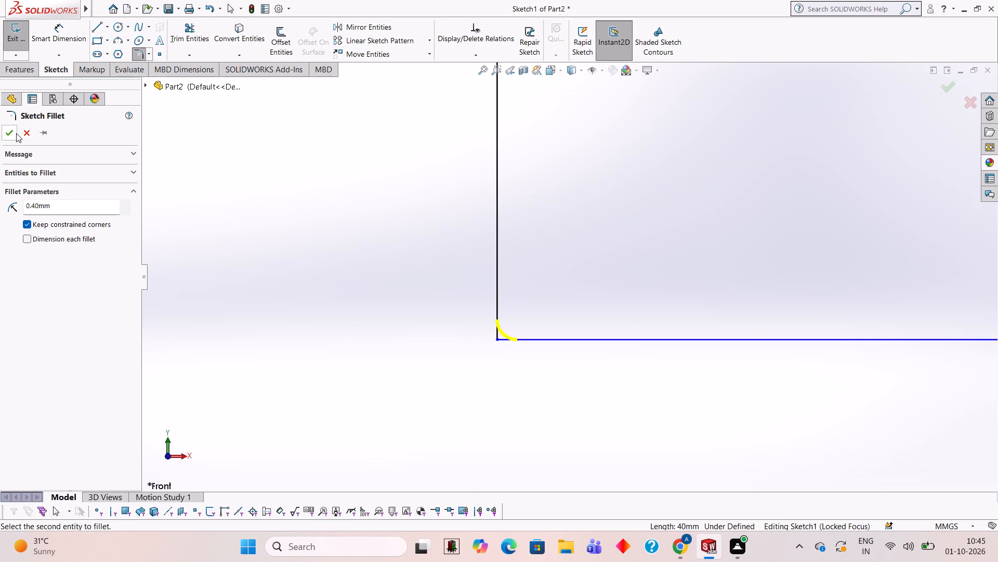
{"action": "left_click", "coordinate": [16, 133]}
Examine the square's corners up close to check which ones are filleted.
{"action": "scroll", "coordinate": [543, 235], "scroll_direction": "up", "scroll_amount": 6}
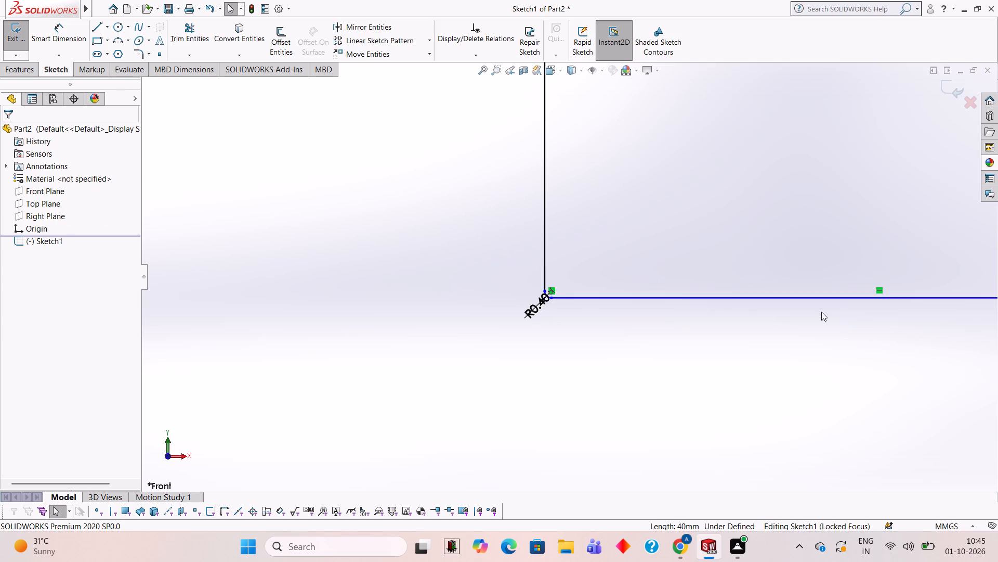
{"action": "scroll", "coordinate": [849, 305], "scroll_direction": "up", "scroll_amount": 3}
{"action": "scroll", "coordinate": [957, 262], "scroll_direction": "up", "scroll_amount": 1}
{"action": "scroll", "coordinate": [955, 248], "scroll_direction": "down", "scroll_amount": 7}
{"action": "scroll", "coordinate": [803, 276], "scroll_direction": "up", "scroll_amount": 1}
{"action": "scroll", "coordinate": [564, 359], "scroll_direction": "down", "scroll_amount": 3}
{"action": "scroll", "coordinate": [579, 347], "scroll_direction": "up", "scroll_amount": 3}
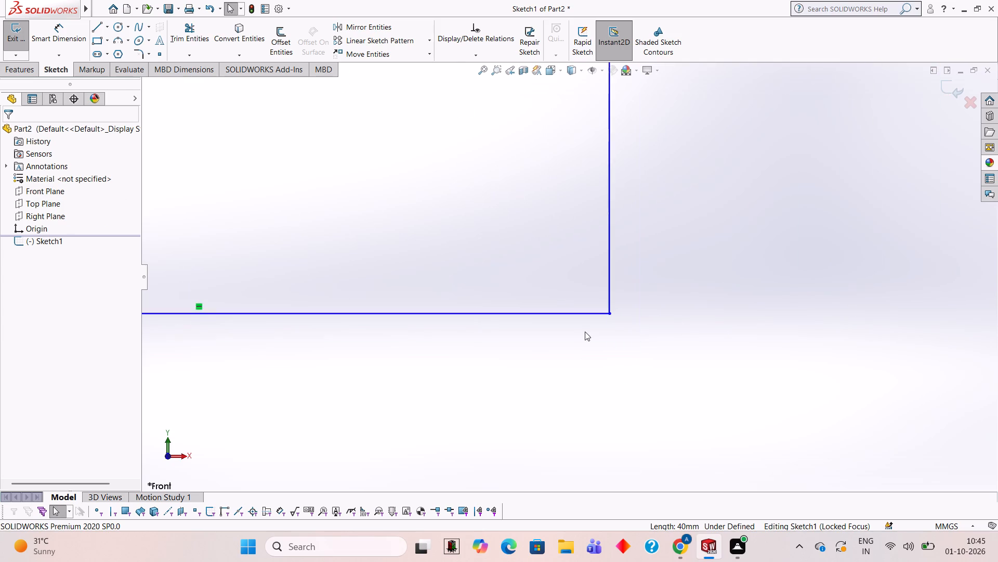
{"action": "scroll", "coordinate": [585, 331], "scroll_direction": "up", "scroll_amount": 9}
{"action": "scroll", "coordinate": [488, 181], "scroll_direction": "down", "scroll_amount": 5}
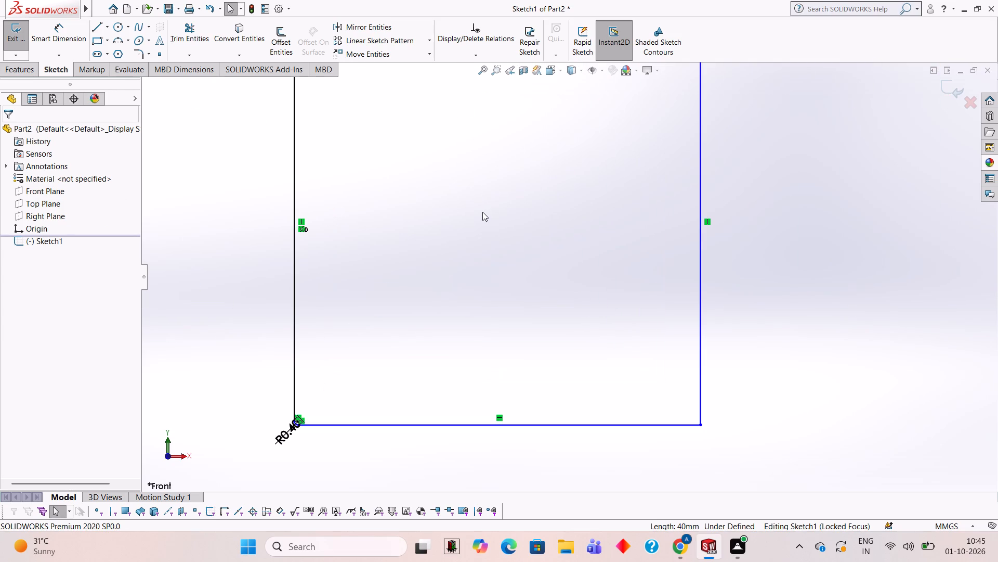
{"action": "scroll", "coordinate": [457, 251], "scroll_direction": "up", "scroll_amount": 4}
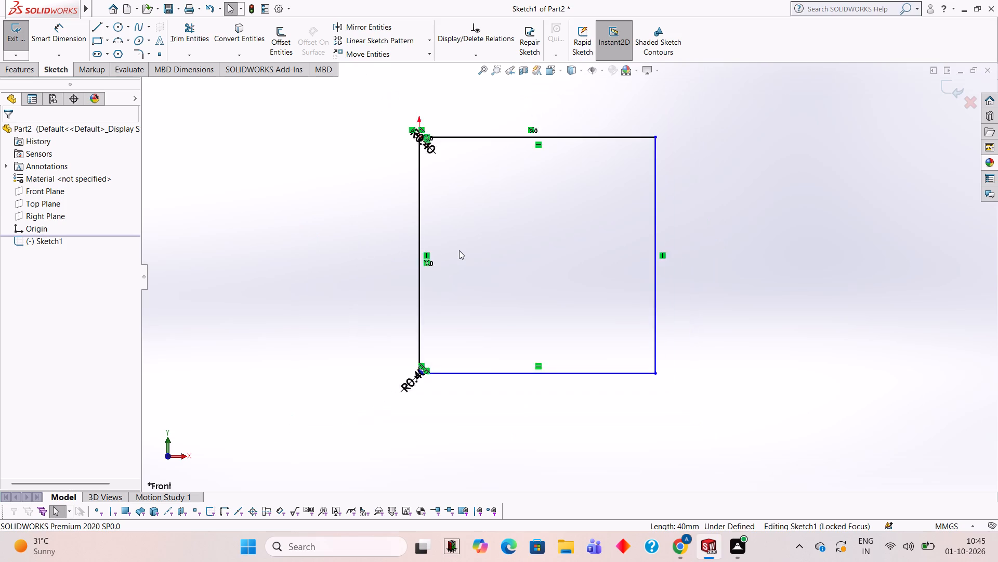
{"action": "scroll", "coordinate": [459, 250], "scroll_direction": "up", "scroll_amount": 1}
{"action": "scroll", "coordinate": [461, 229], "scroll_direction": "down", "scroll_amount": 1}
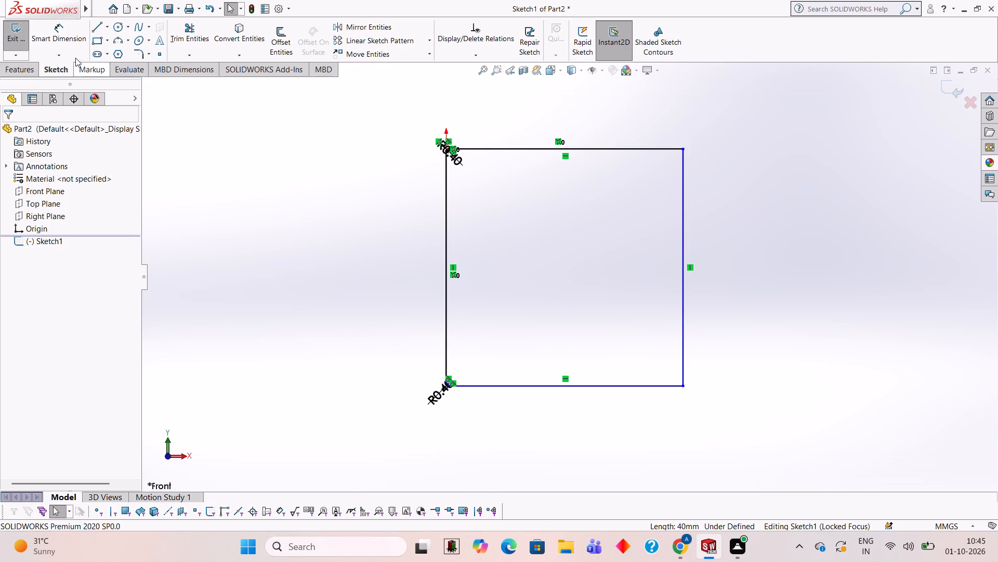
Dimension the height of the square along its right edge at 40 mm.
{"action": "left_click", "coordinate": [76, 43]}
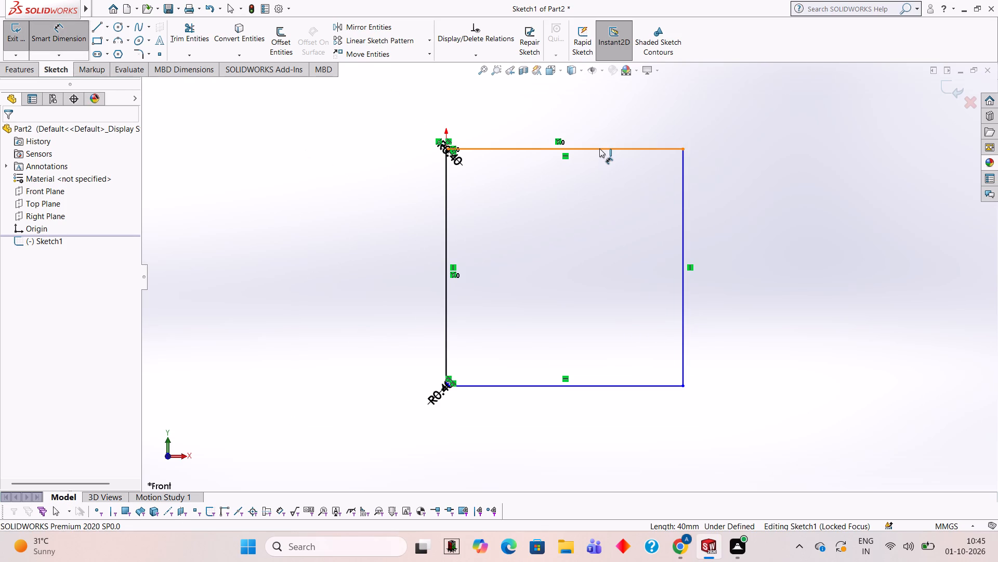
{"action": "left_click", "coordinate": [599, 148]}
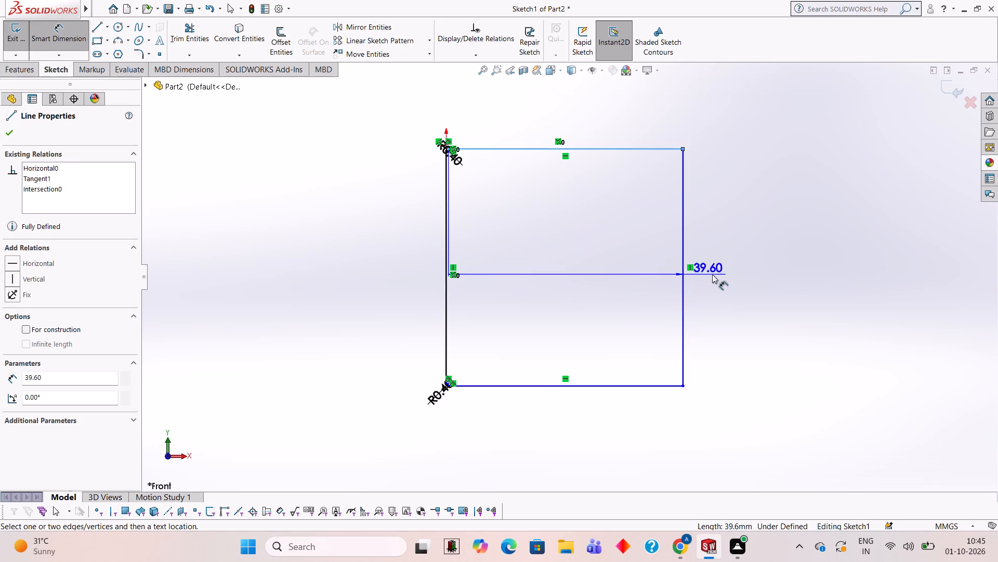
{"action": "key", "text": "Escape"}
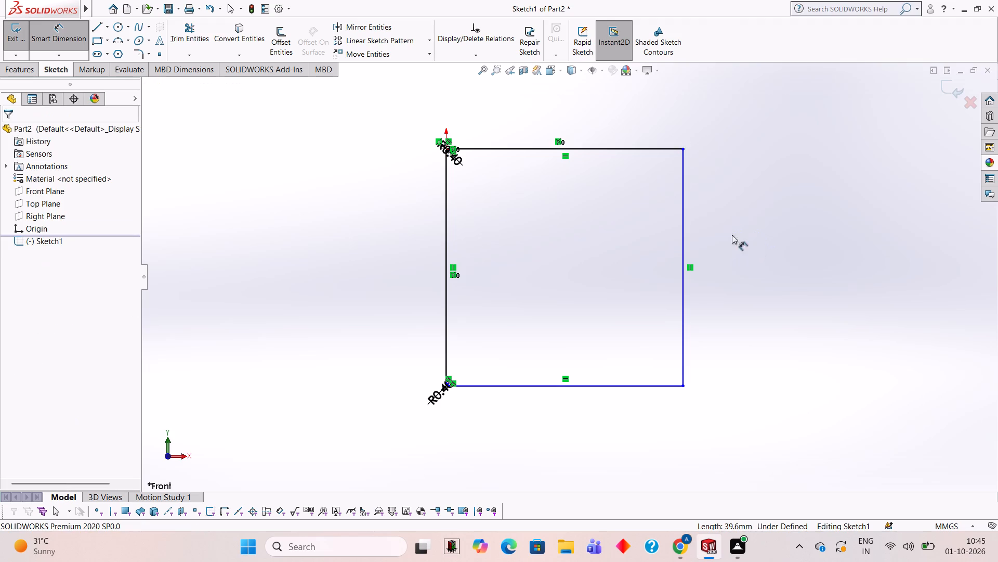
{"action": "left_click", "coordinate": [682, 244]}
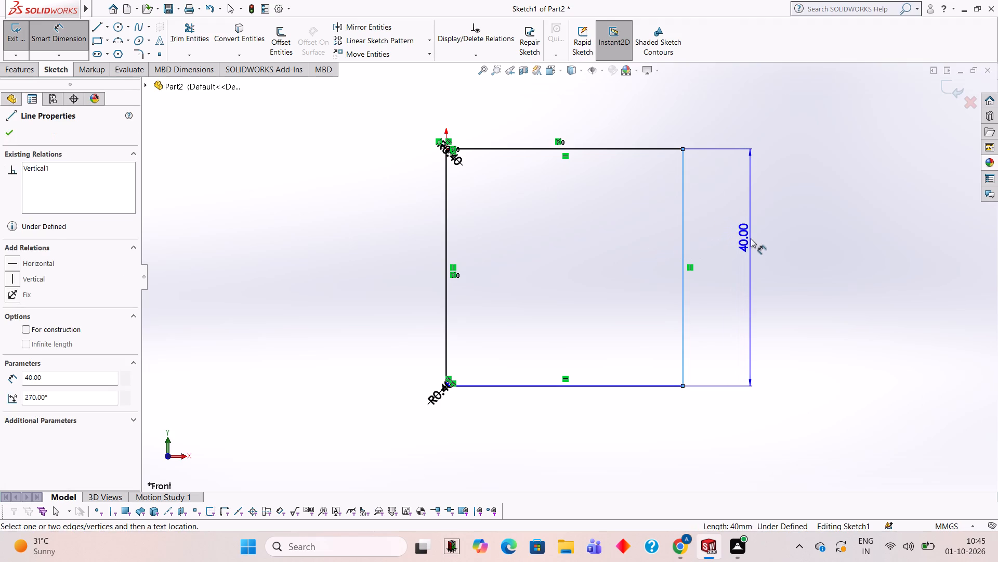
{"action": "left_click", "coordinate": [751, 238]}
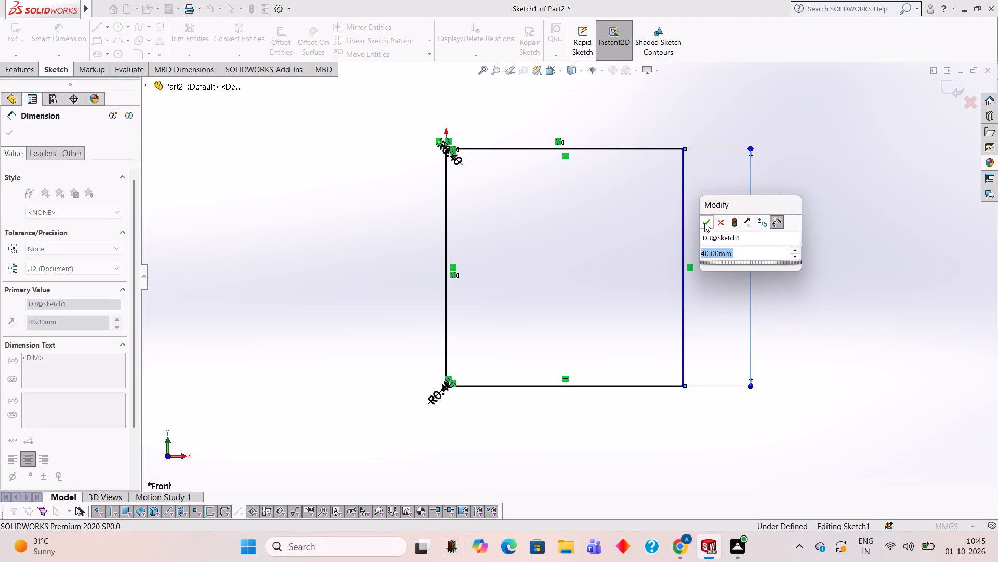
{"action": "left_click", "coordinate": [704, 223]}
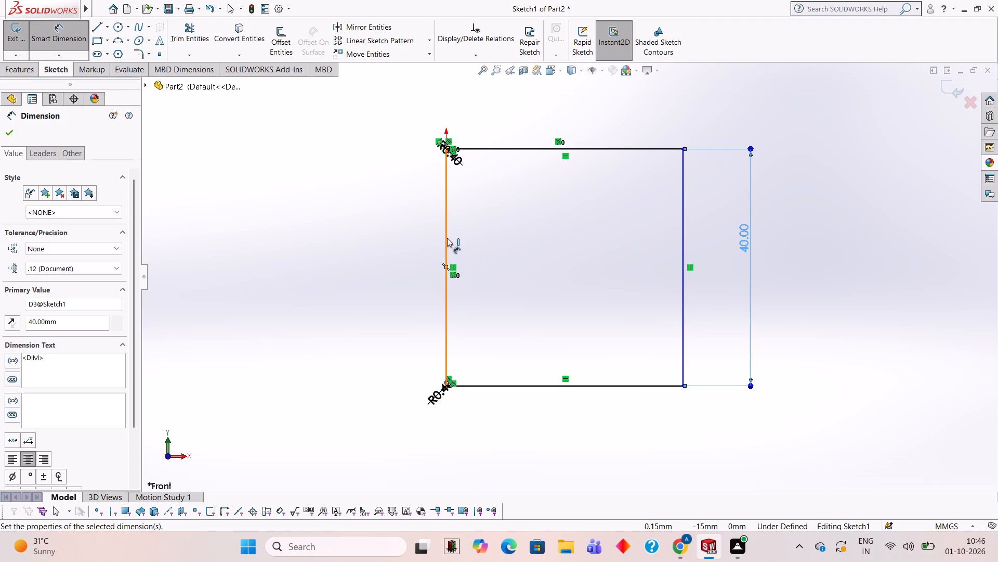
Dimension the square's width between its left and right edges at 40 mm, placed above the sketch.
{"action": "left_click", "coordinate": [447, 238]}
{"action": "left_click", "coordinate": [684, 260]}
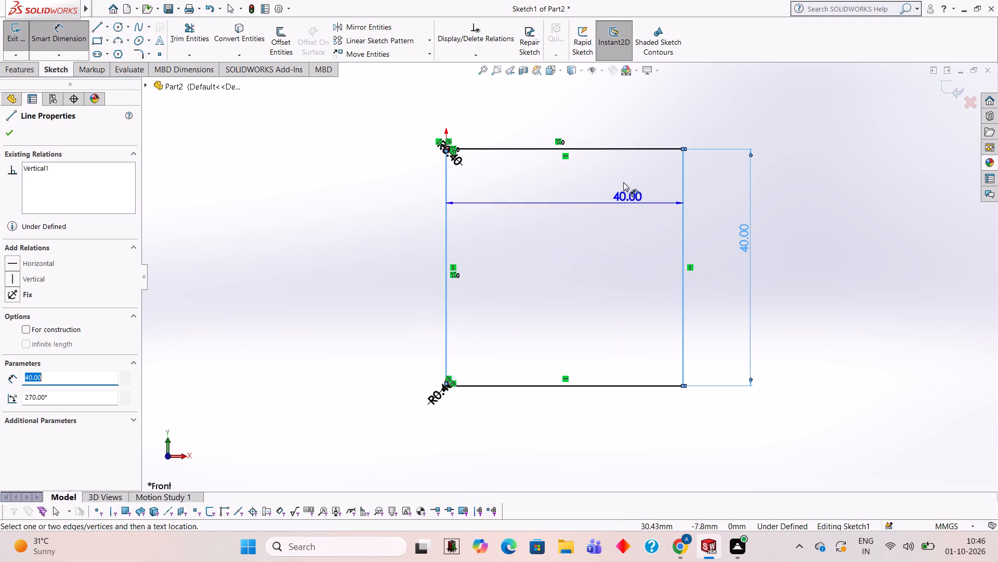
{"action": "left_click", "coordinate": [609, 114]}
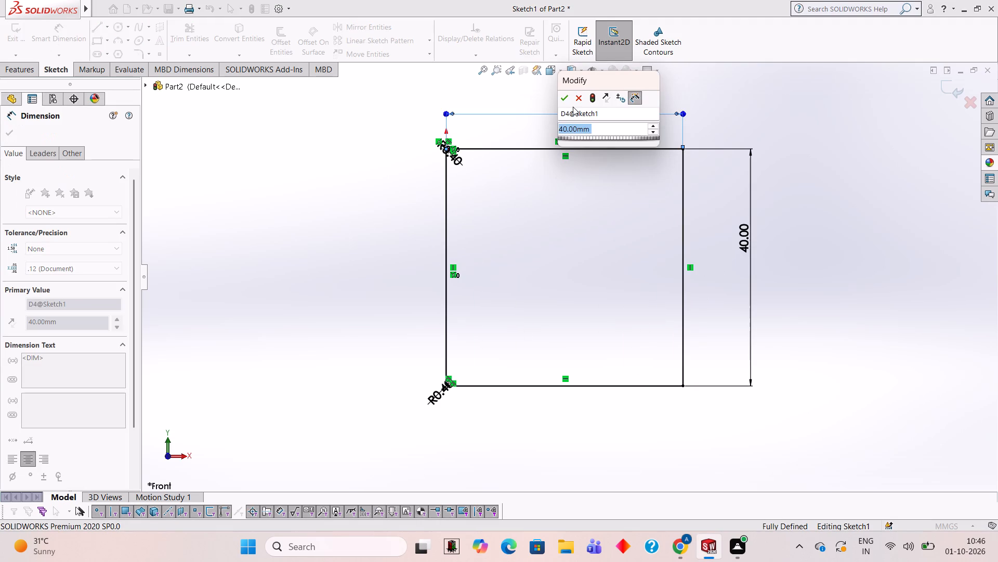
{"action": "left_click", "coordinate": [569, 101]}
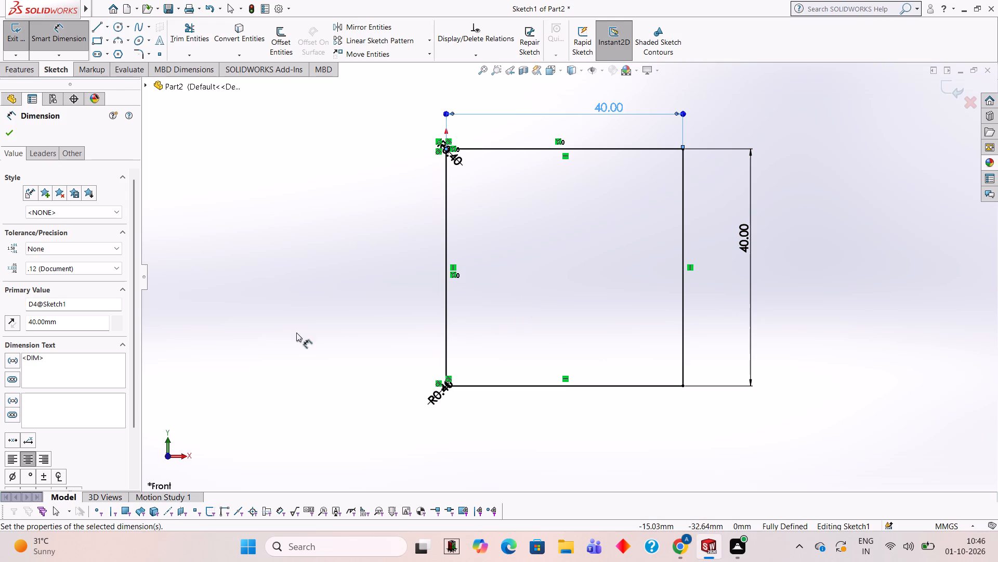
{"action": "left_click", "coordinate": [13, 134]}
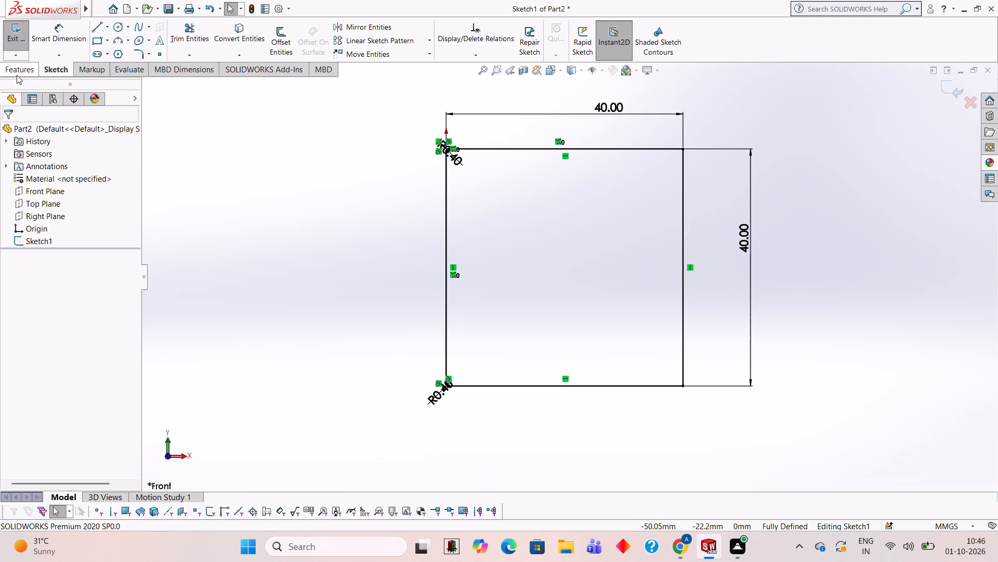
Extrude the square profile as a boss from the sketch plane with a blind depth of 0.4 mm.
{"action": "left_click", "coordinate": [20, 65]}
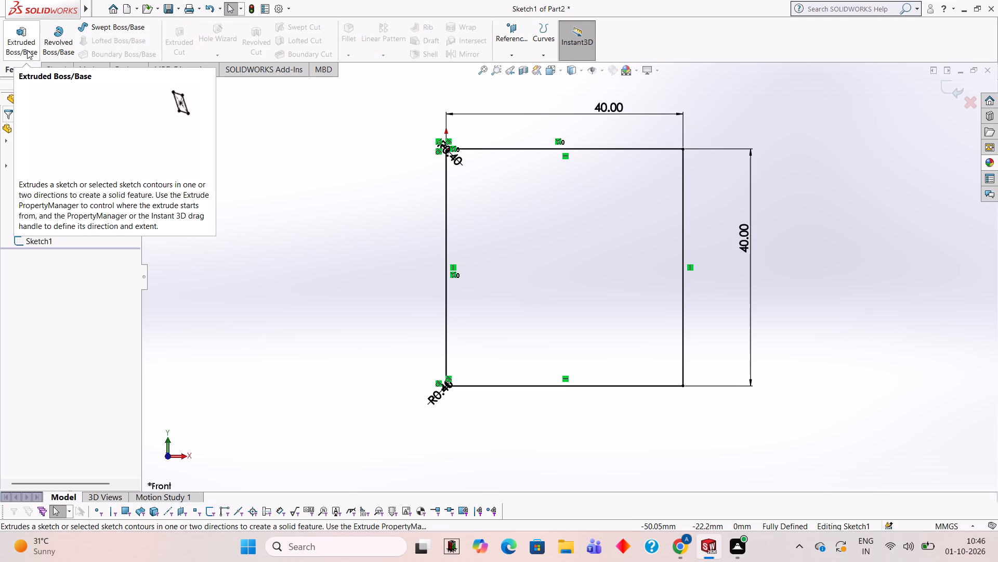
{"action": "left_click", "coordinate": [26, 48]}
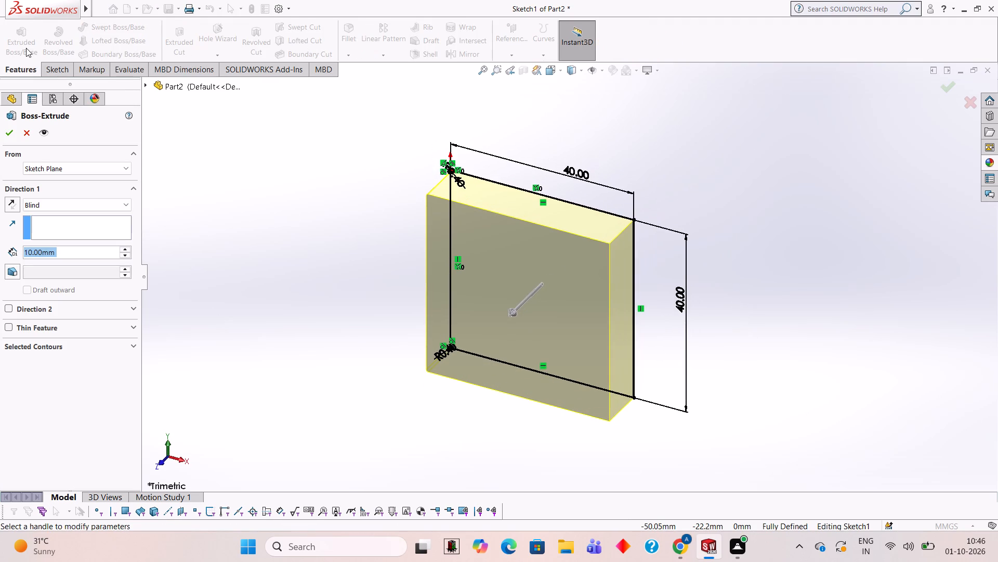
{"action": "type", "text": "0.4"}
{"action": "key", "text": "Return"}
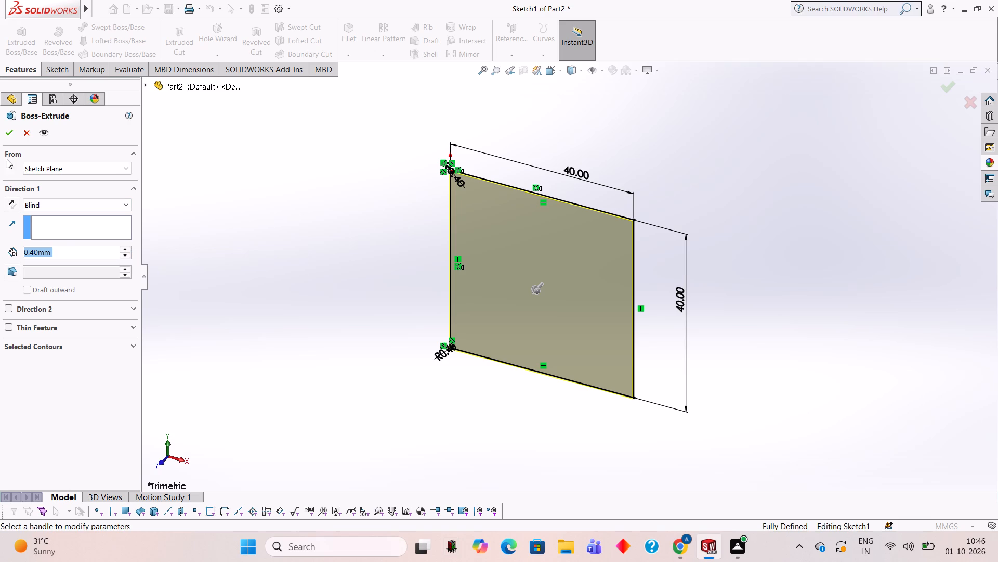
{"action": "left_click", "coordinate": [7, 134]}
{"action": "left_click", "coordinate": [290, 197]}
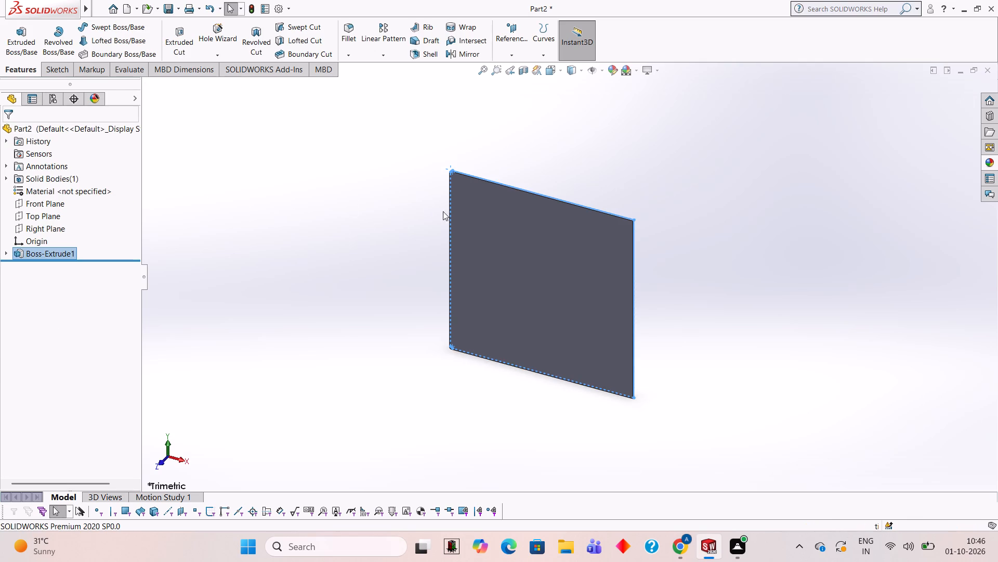
Examine the thin plate's thickness and corner rounding up close and from several angles.
{"action": "scroll", "coordinate": [449, 214], "scroll_direction": "down", "scroll_amount": 2}
{"action": "middle_click_drag", "start_coordinate": [775, 226], "coordinate": [708, 182]}
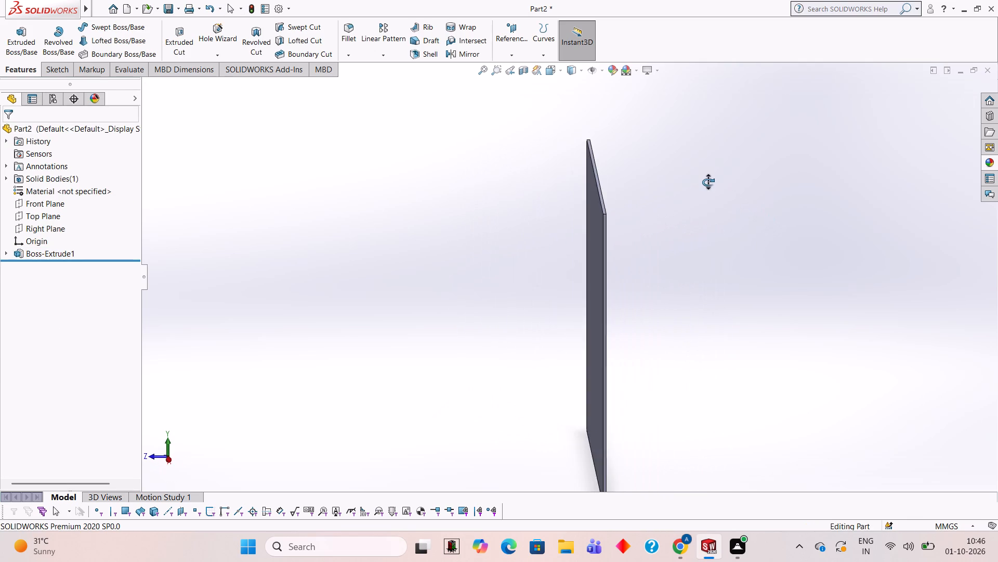
{"action": "middle_click_drag", "start_coordinate": [708, 182], "coordinate": [744, 201]}
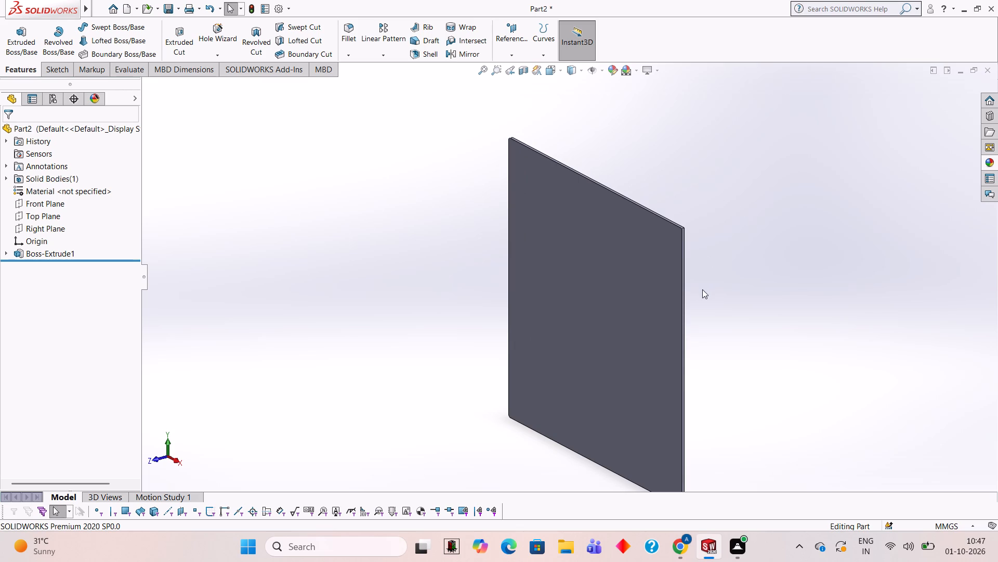
{"action": "middle_click_drag", "start_coordinate": [540, 212], "coordinate": [606, 219]}
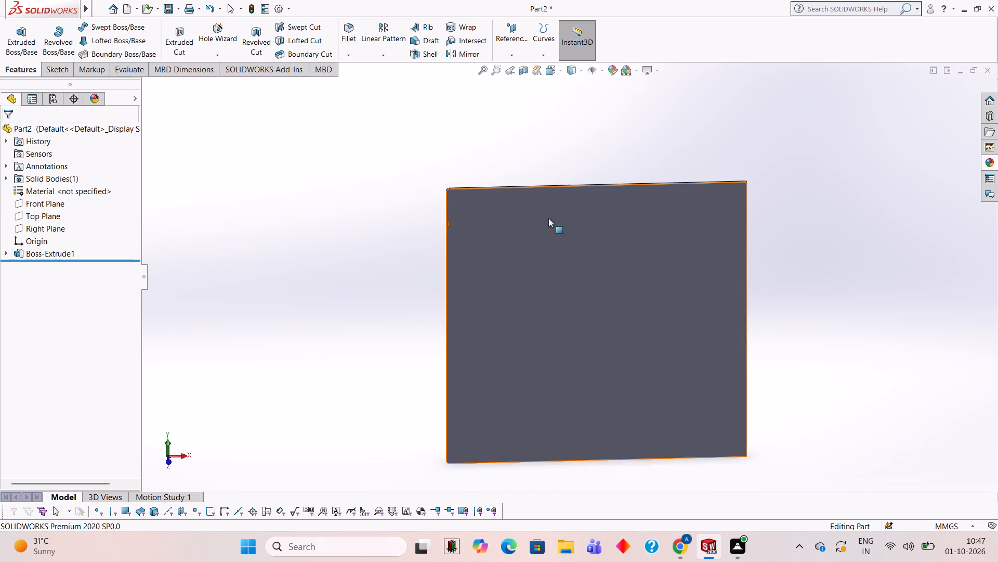
{"action": "scroll", "coordinate": [441, 196], "scroll_direction": "down", "scroll_amount": 9}
{"action": "scroll", "coordinate": [595, 256], "scroll_direction": "down", "scroll_amount": 3}
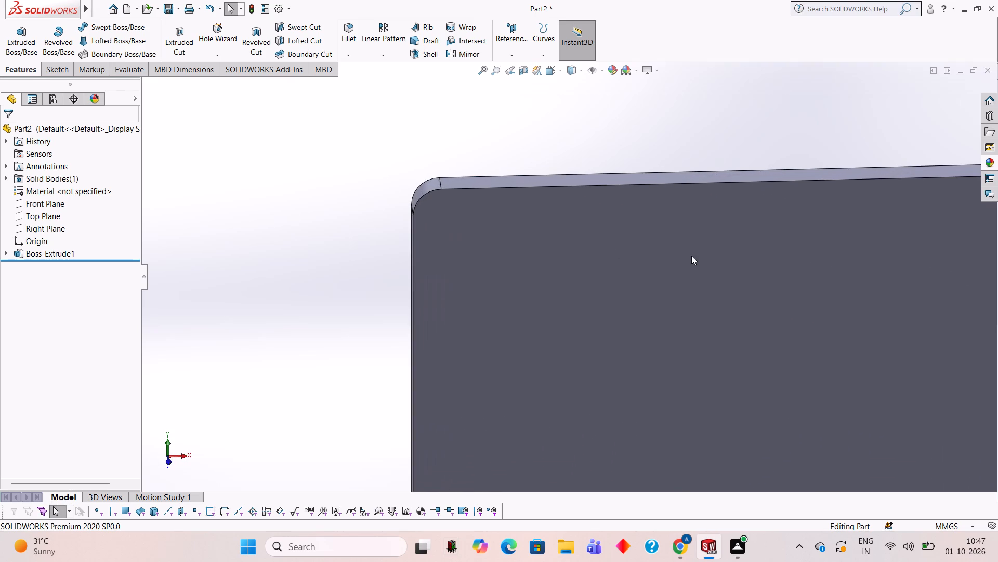
{"action": "scroll", "coordinate": [694, 259], "scroll_direction": "up", "scroll_amount": 2}
{"action": "scroll", "coordinate": [774, 312], "scroll_direction": "up", "scroll_amount": 3}
{"action": "scroll", "coordinate": [803, 352], "scroll_direction": "down", "scroll_amount": 1}
{"action": "scroll", "coordinate": [840, 356], "scroll_direction": "up", "scroll_amount": 10}
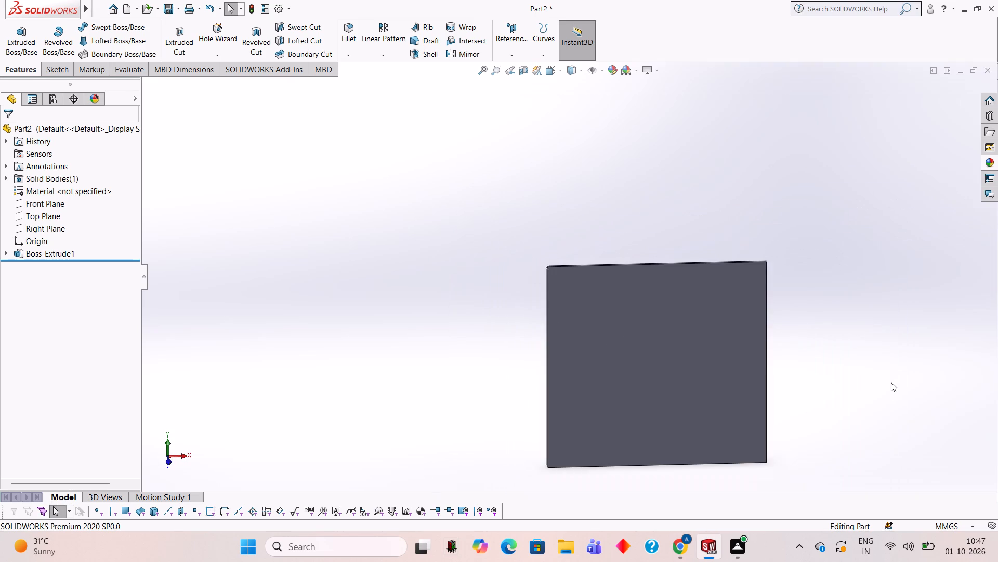
{"action": "scroll", "coordinate": [738, 389], "scroll_direction": "down", "scroll_amount": 3}
{"action": "scroll", "coordinate": [670, 323], "scroll_direction": "down", "scroll_amount": 8}
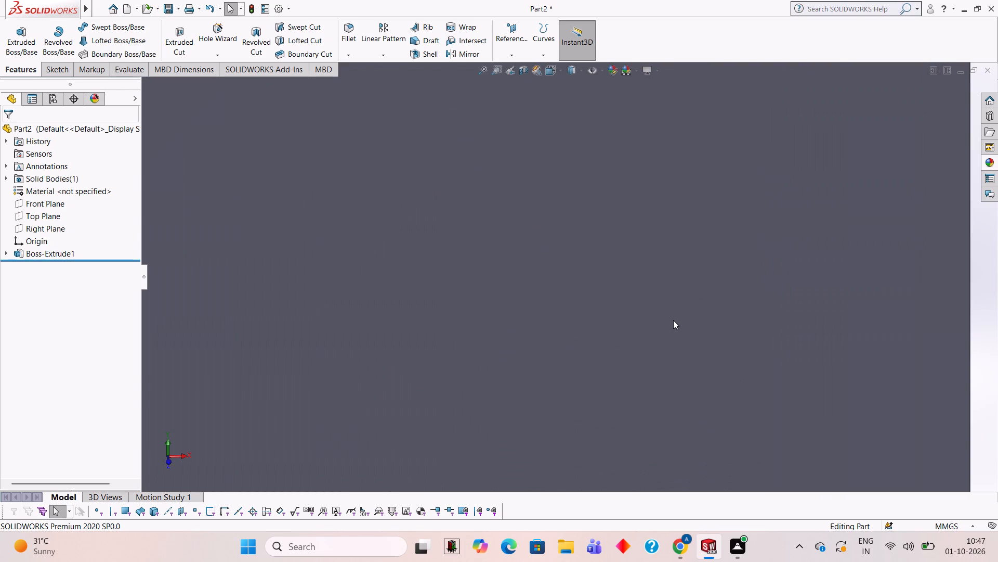
{"action": "middle_click_drag", "start_coordinate": [741, 241], "coordinate": [639, 274]}
{"action": "scroll", "coordinate": [640, 275], "scroll_direction": "up", "scroll_amount": 6}
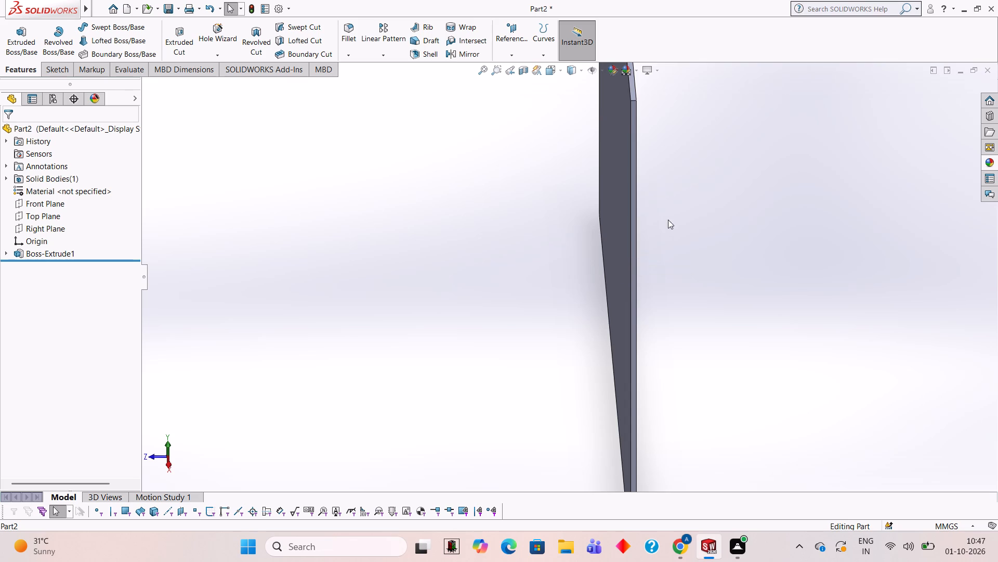
{"action": "scroll", "coordinate": [656, 167], "scroll_direction": "up", "scroll_amount": 2}
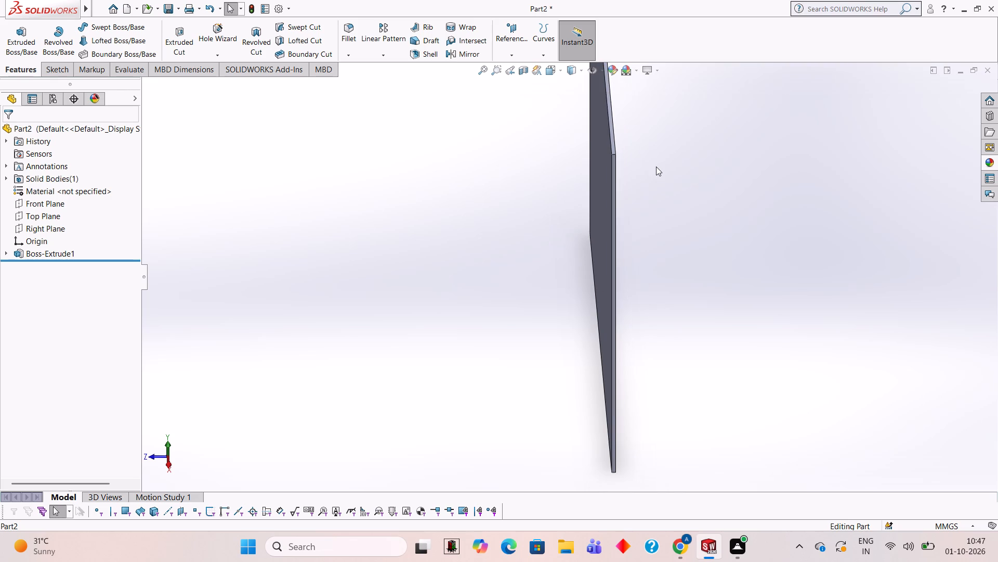
{"action": "key", "text": "Escape"}
Undo the extrusion, both 40 mm dimensions and the 0.4 mm corner fillets of the square sketch.
{"action": "key", "text": "ctrl+z"}
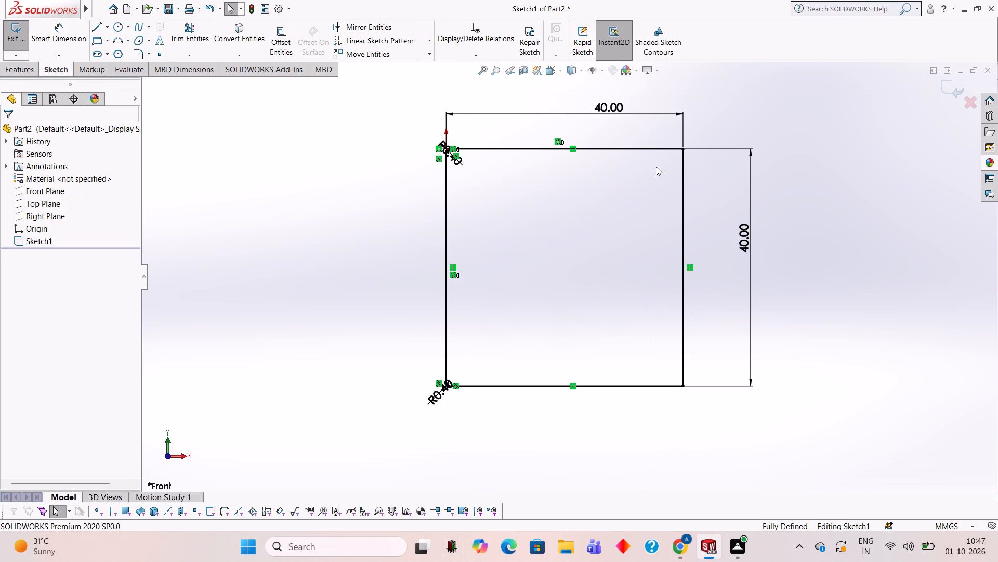
{"action": "key", "text": "ctrl+z"}
{"action": "key", "text": "ctrl+z"}
{"action": "key", "text": "ctrl+z"}
{"action": "key", "text": "ctrl+z"}
{"action": "key", "text": "ctrl+z"}
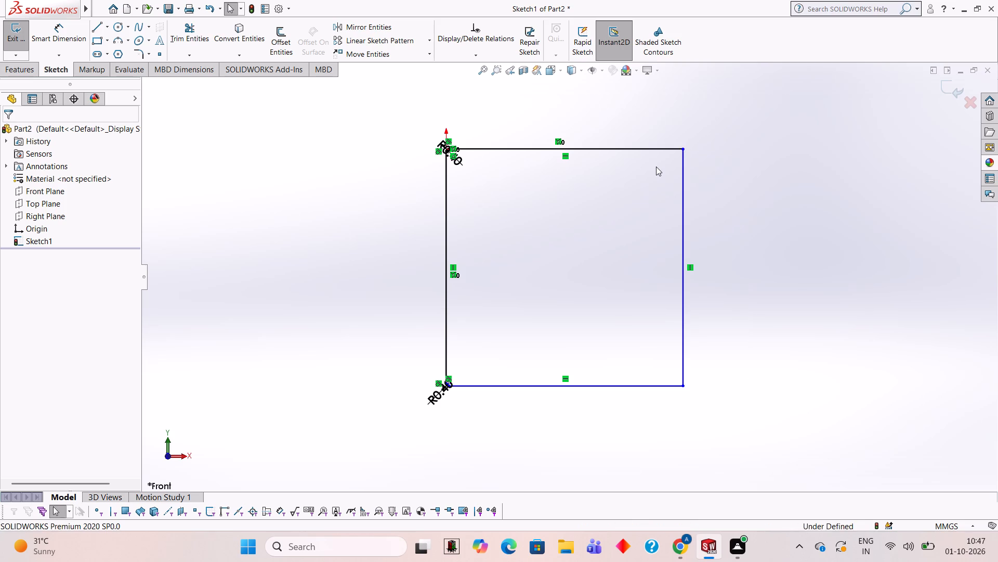
{"action": "key", "text": "ctrl+z"}
{"action": "key", "text": "ctrl+z"}
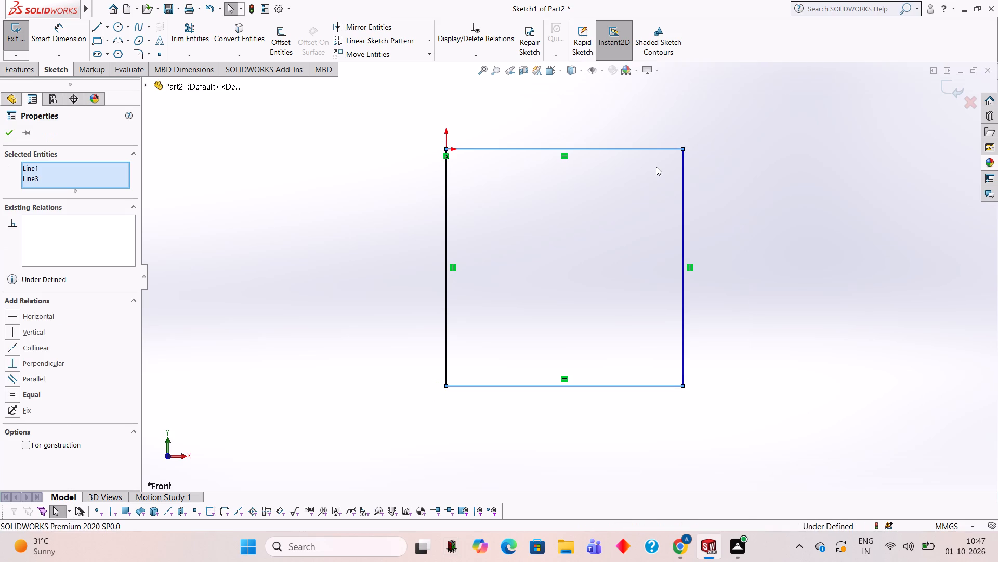
Apply a 4 mm sketch fillet to the square's upper-right corner.
{"action": "left_click", "coordinate": [139, 53]}
{"action": "key", "text": "4"}
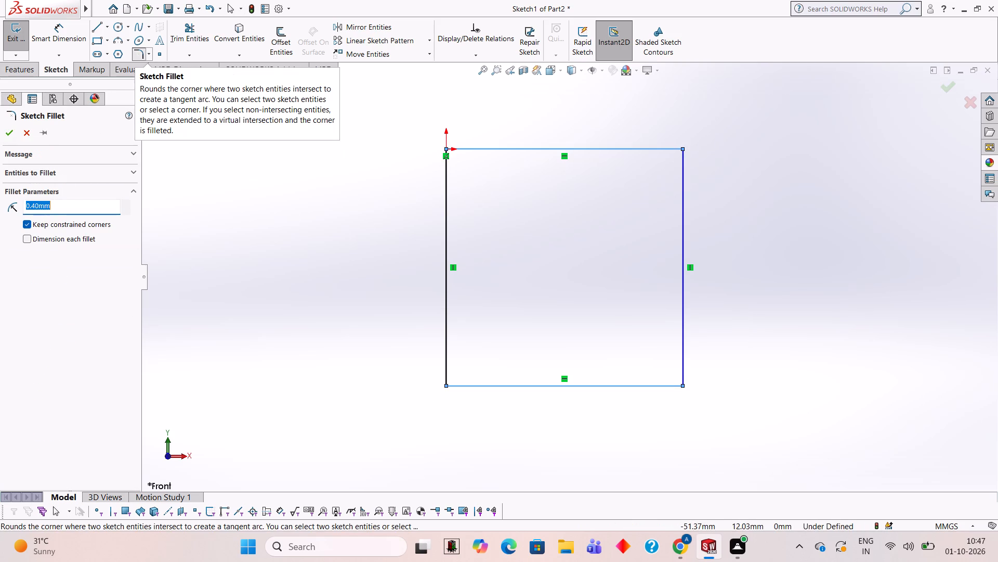
{"action": "key", "text": "Return"}
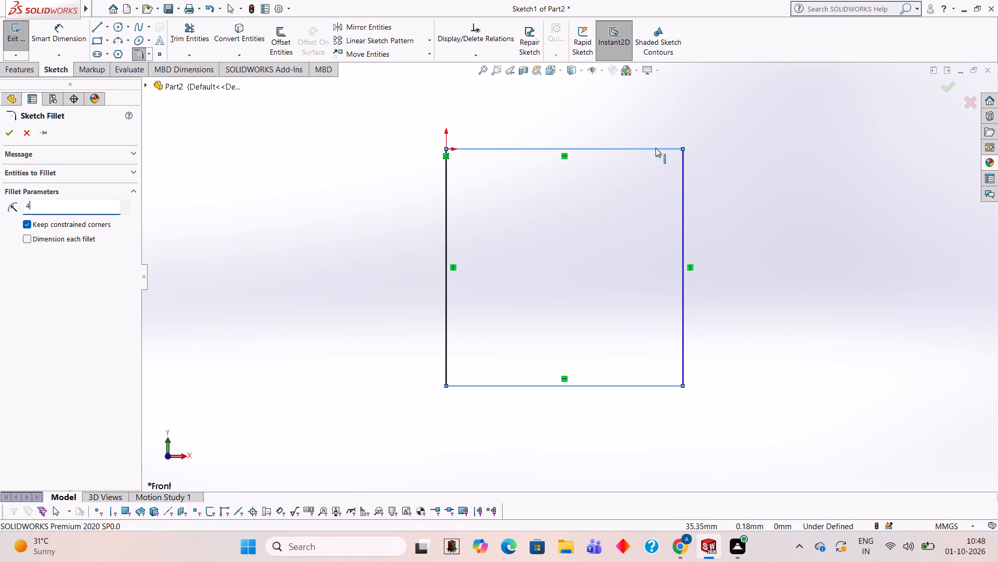
{"action": "left_click", "coordinate": [681, 167]}
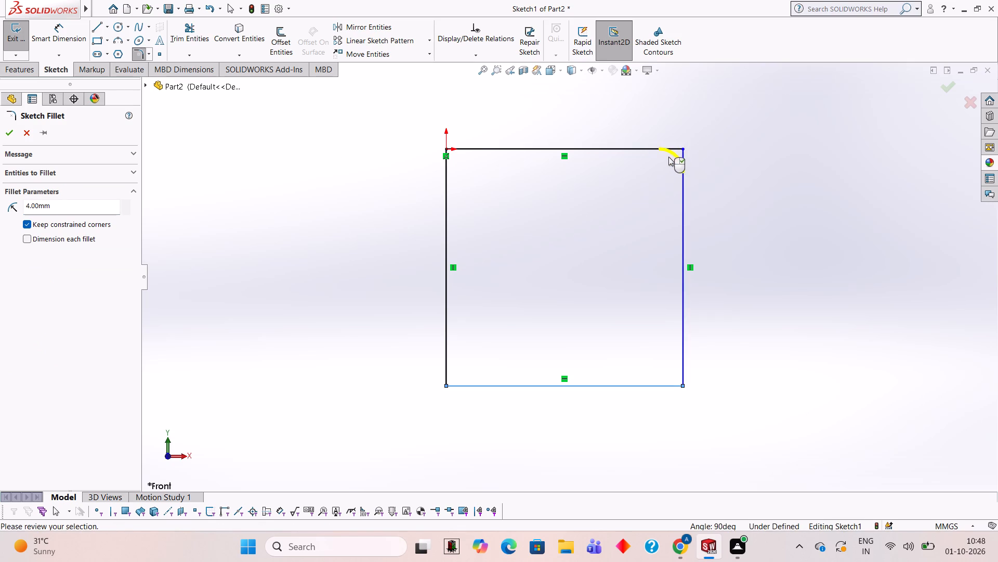
{"action": "left_click", "coordinate": [12, 130]}
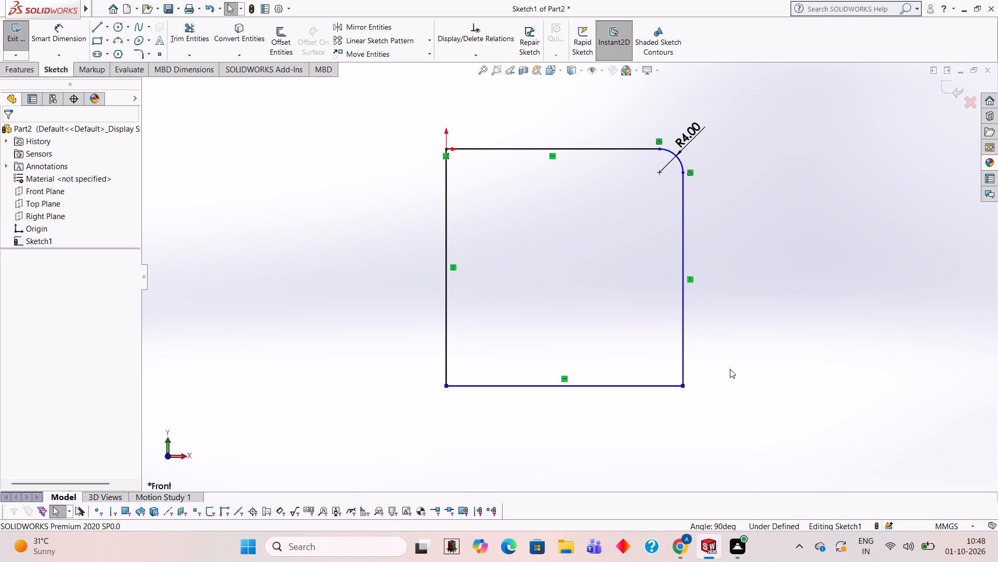
Apply a 4 mm sketch fillet to the square's lower-right corner.
{"action": "left_click", "coordinate": [682, 362]}
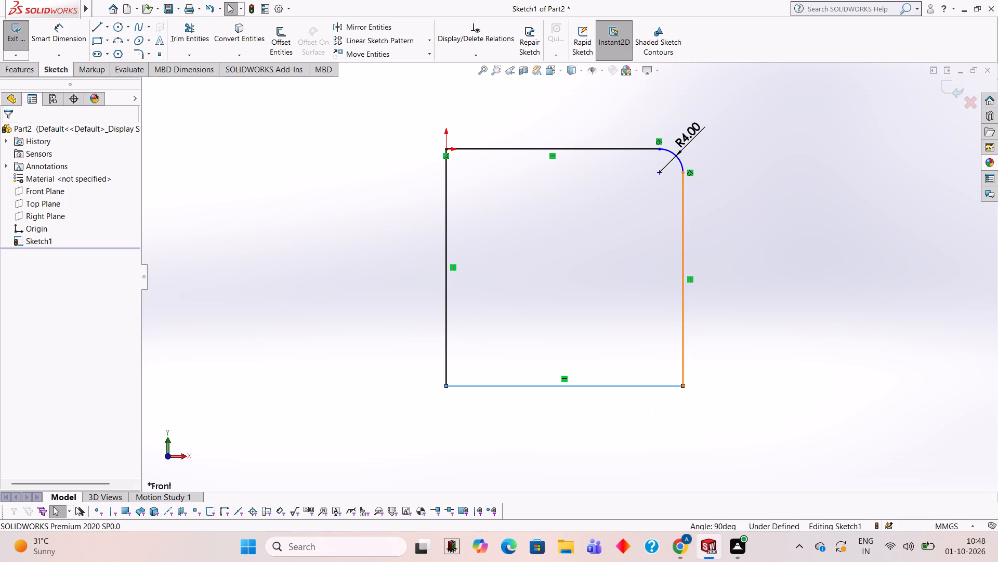
{"action": "left_click", "coordinate": [664, 389]}
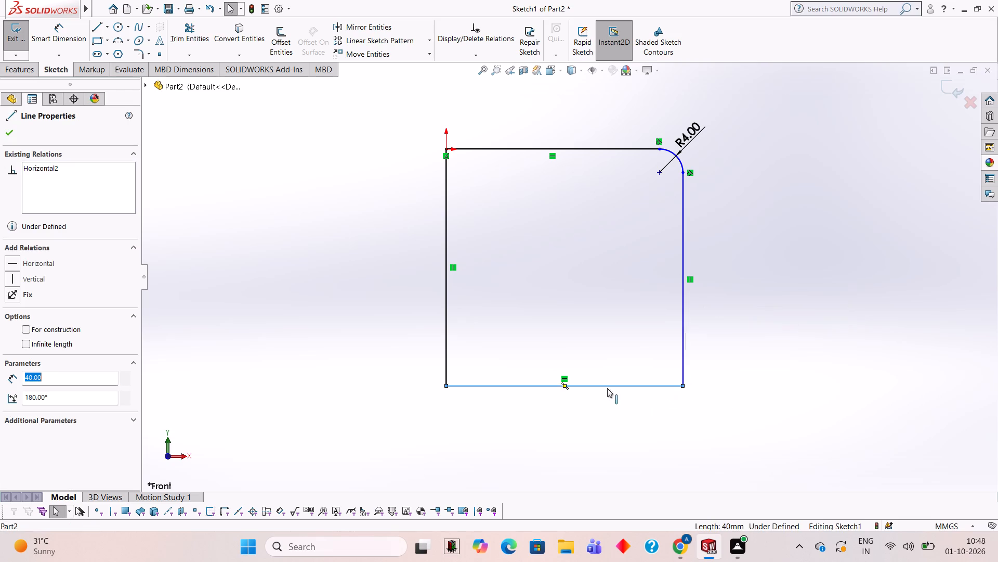
{"action": "left_click", "coordinate": [143, 58]}
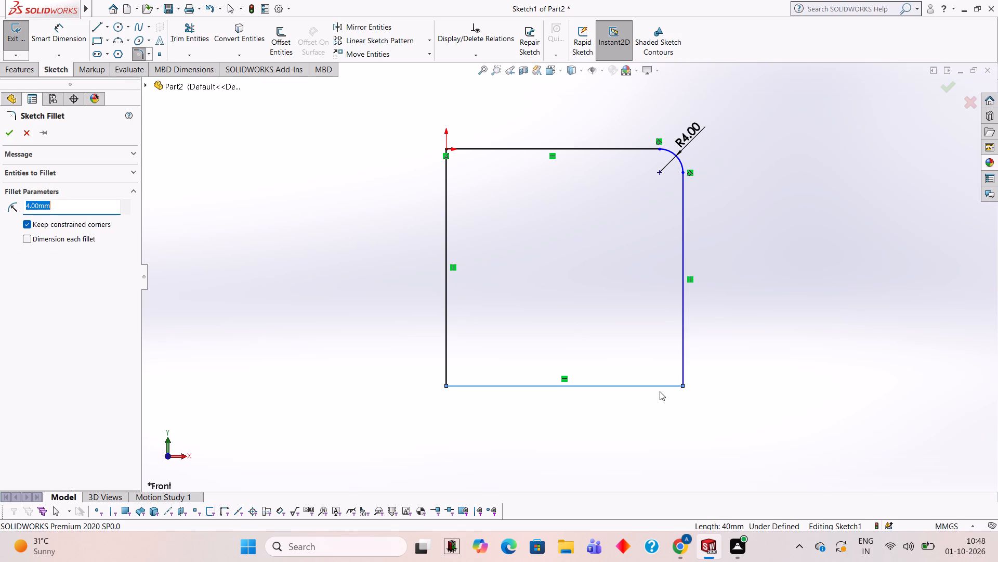
{"action": "left_click", "coordinate": [658, 386]}
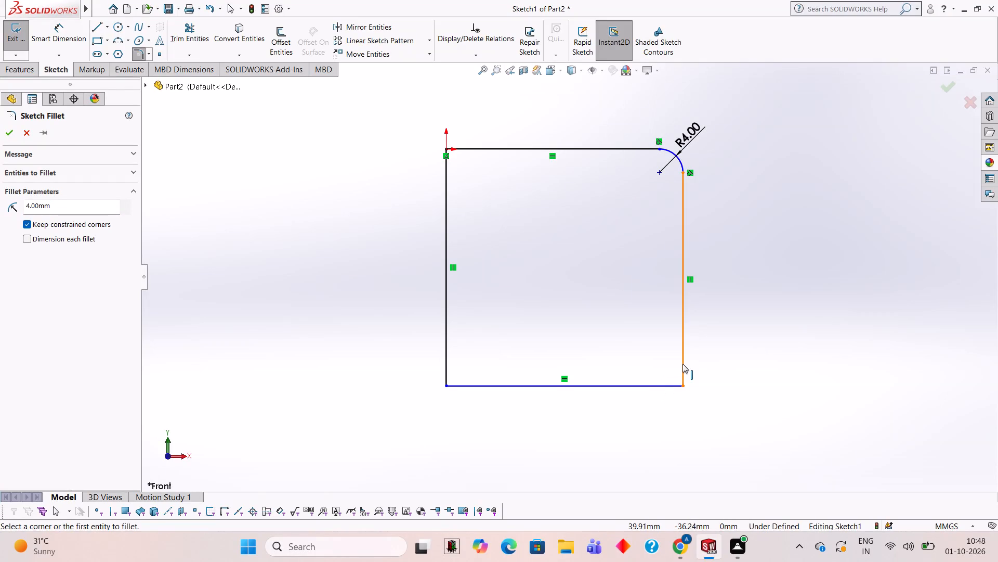
{"action": "left_click", "coordinate": [682, 364]}
{"action": "left_click", "coordinate": [665, 386]}
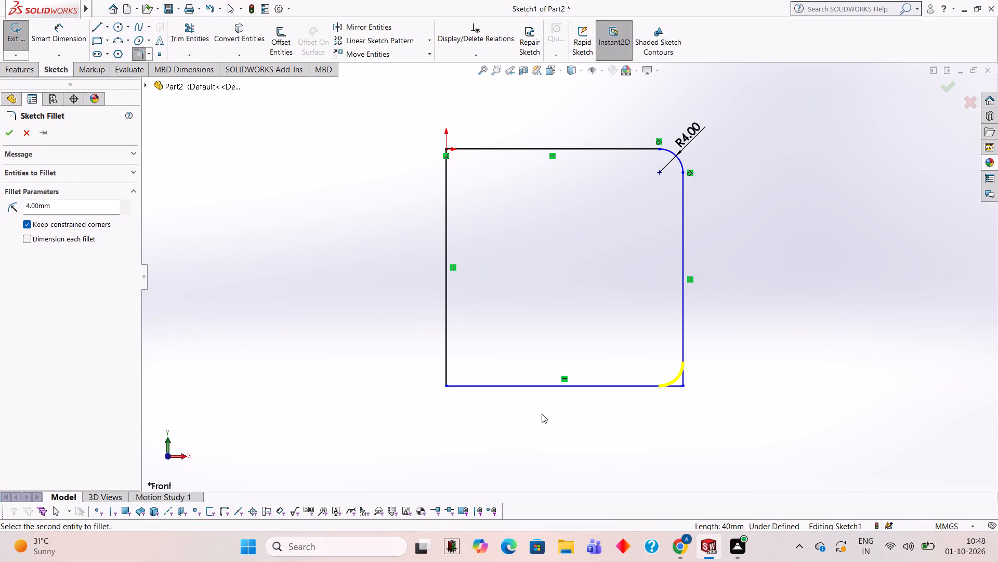
{"action": "left_click", "coordinate": [14, 135]}
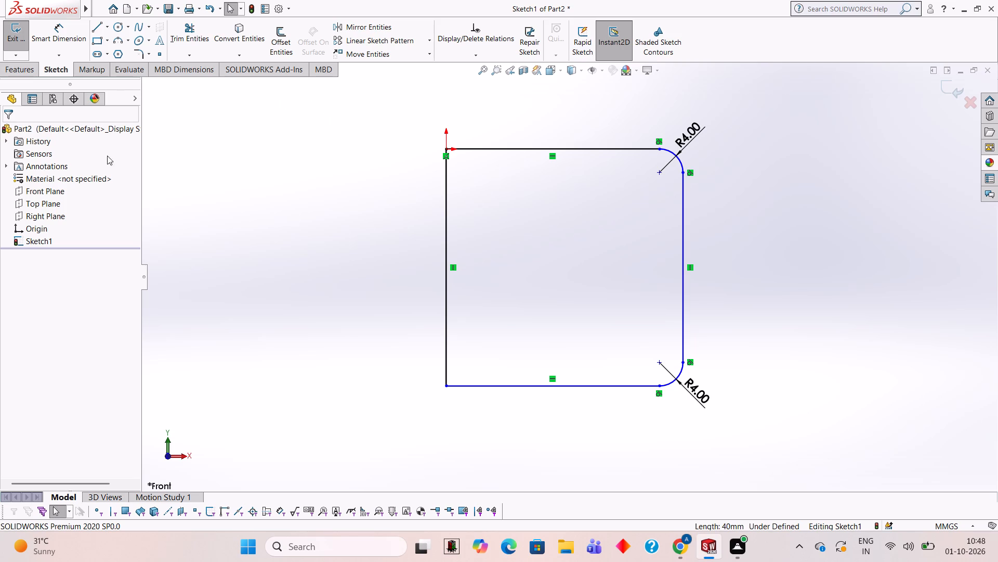
Extrude the profile with its two rounded corners as a boss from the sketch plane with a blind depth of 4 mm.
{"action": "left_click", "coordinate": [12, 71]}
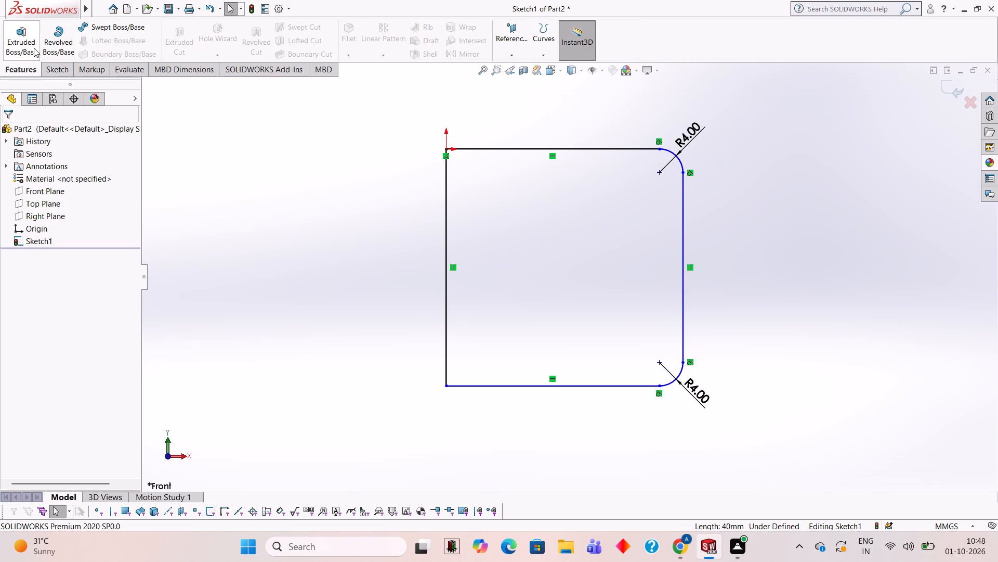
{"action": "left_click", "coordinate": [34, 48]}
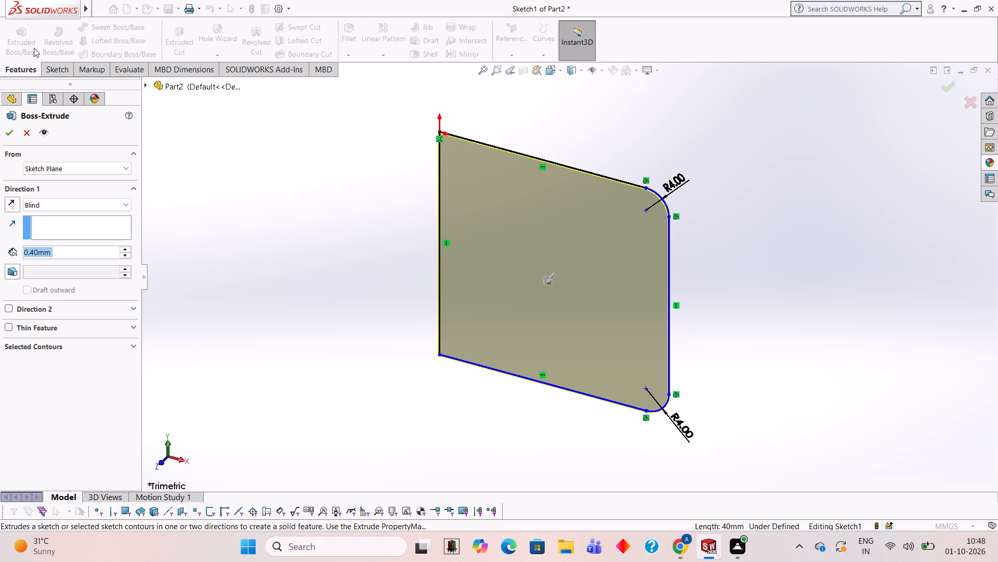
{"action": "key", "text": "4"}
{"action": "key", "text": "Return"}
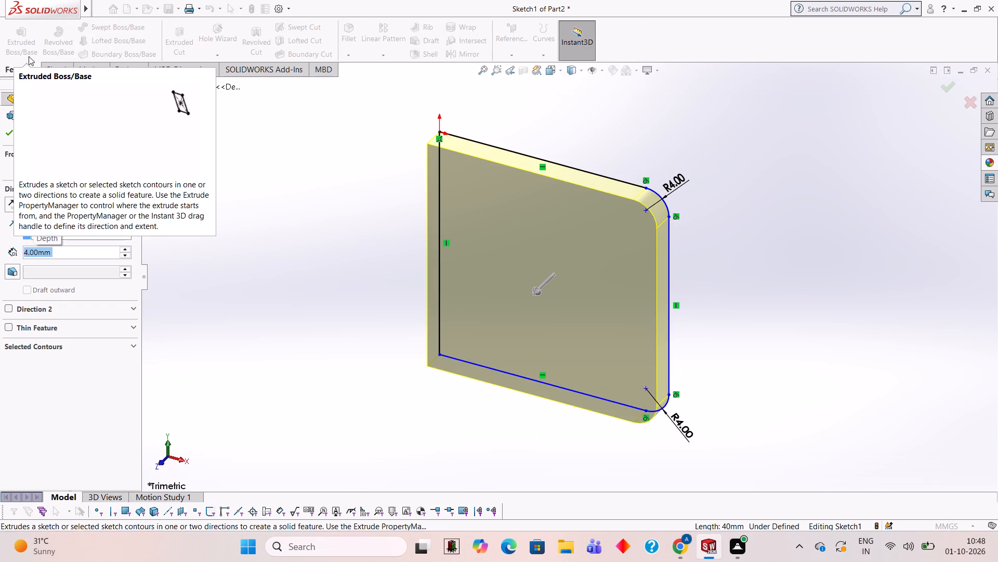
{"action": "left_click", "coordinate": [7, 134]}
{"action": "left_click", "coordinate": [238, 180]}
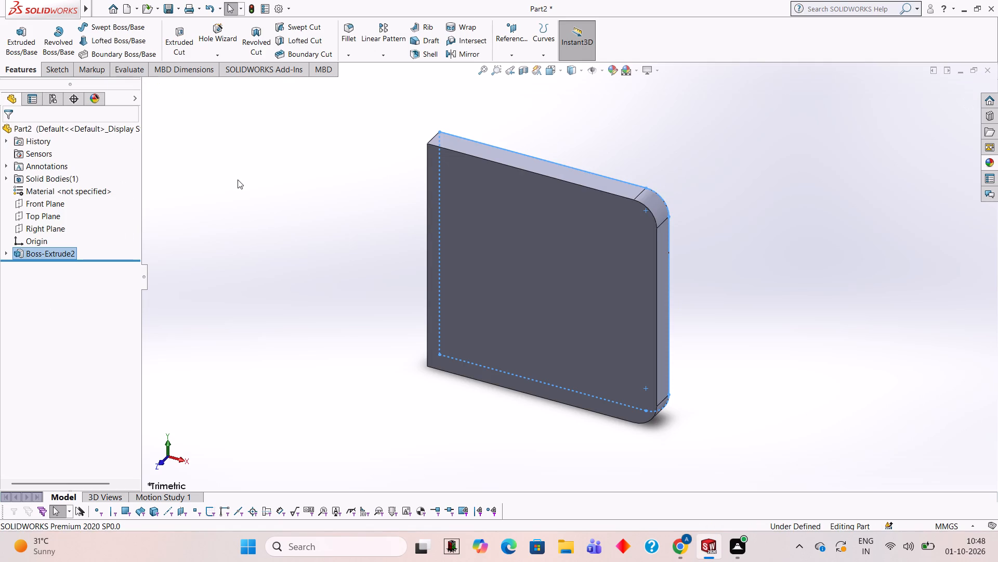
Start a new sketch on the plate's narrow side face opposite the rounded corners, viewed face-on.
{"action": "middle_click_drag", "start_coordinate": [252, 212], "coordinate": [284, 220]}
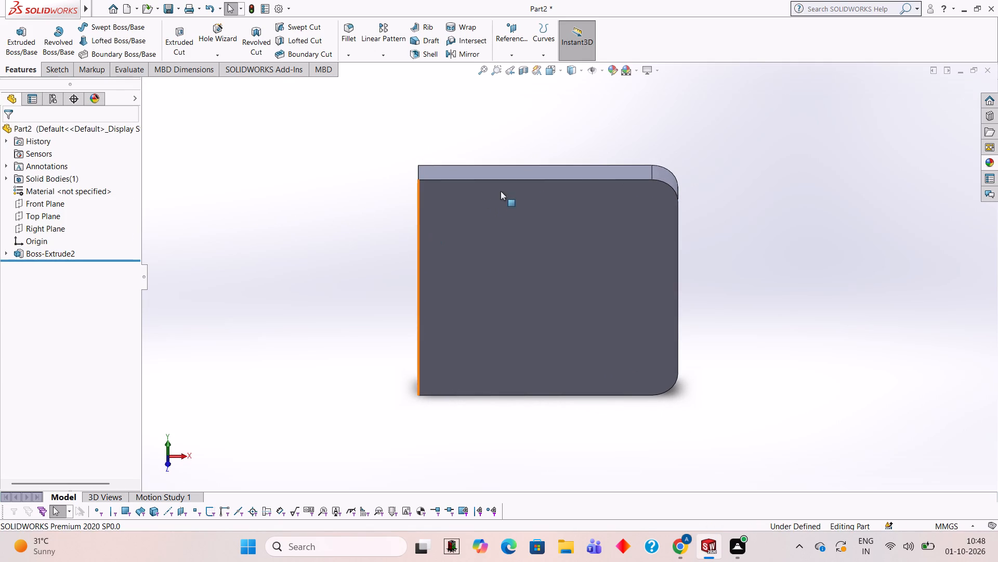
{"action": "middle_click_drag", "start_coordinate": [776, 152], "coordinate": [684, 134]}
{"action": "scroll", "coordinate": [667, 150], "scroll_direction": "up", "scroll_amount": 1}
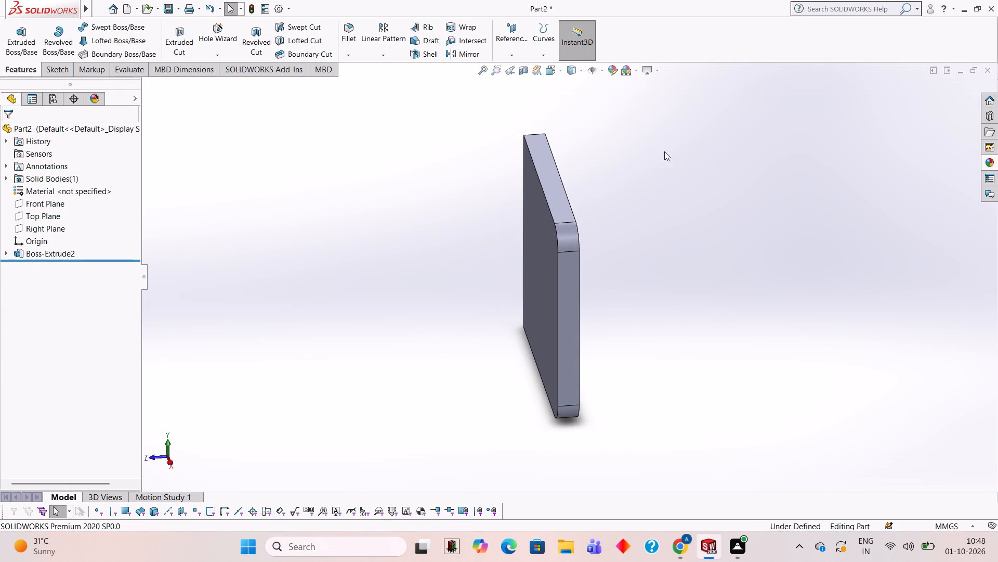
{"action": "middle_click_drag", "start_coordinate": [657, 163], "coordinate": [719, 153]}
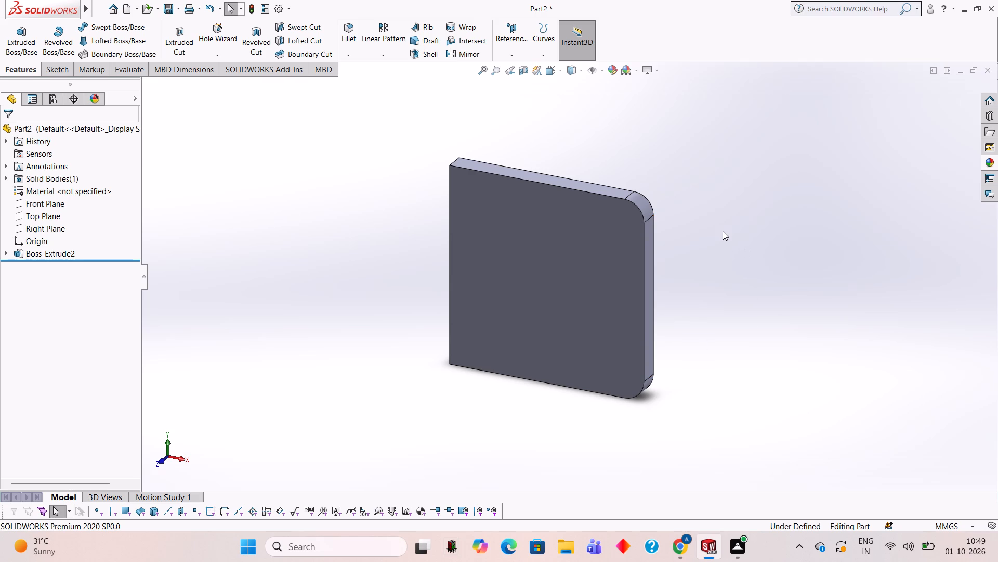
{"action": "middle_click_drag", "start_coordinate": [728, 231], "coordinate": [745, 193]}
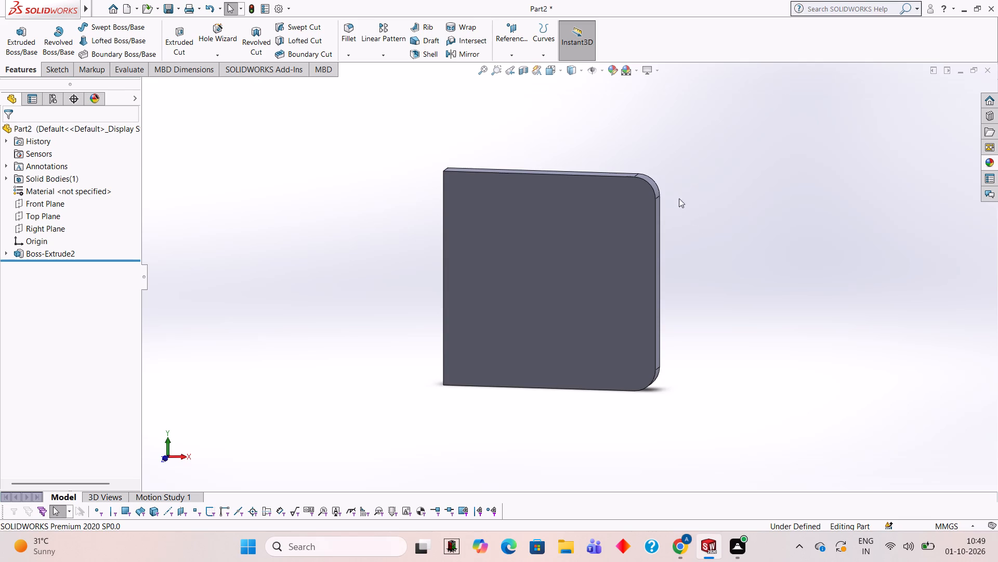
{"action": "middle_click_drag", "start_coordinate": [722, 193], "coordinate": [811, 206]}
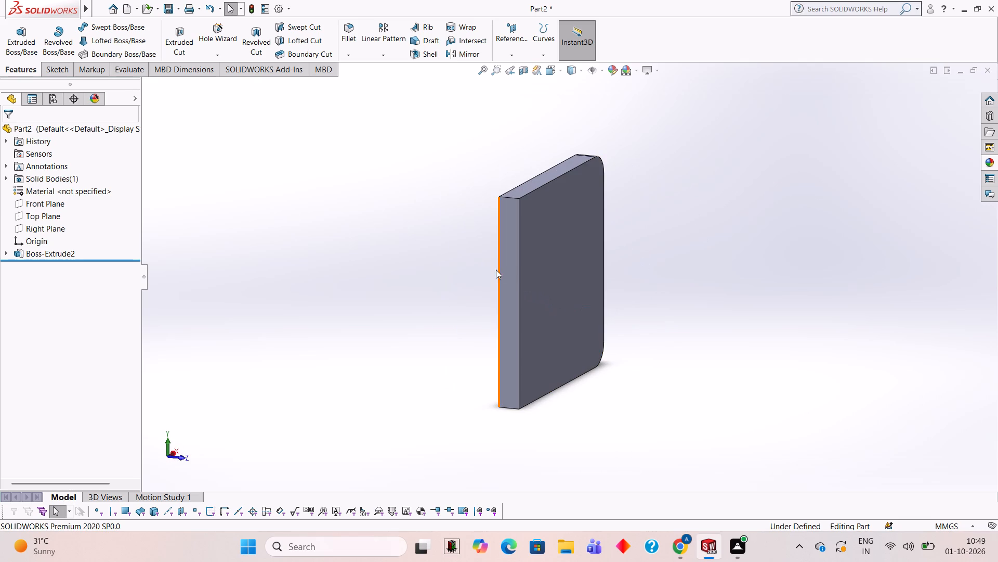
{"action": "left_click", "coordinate": [509, 272]}
{"action": "left_click", "coordinate": [553, 239]}
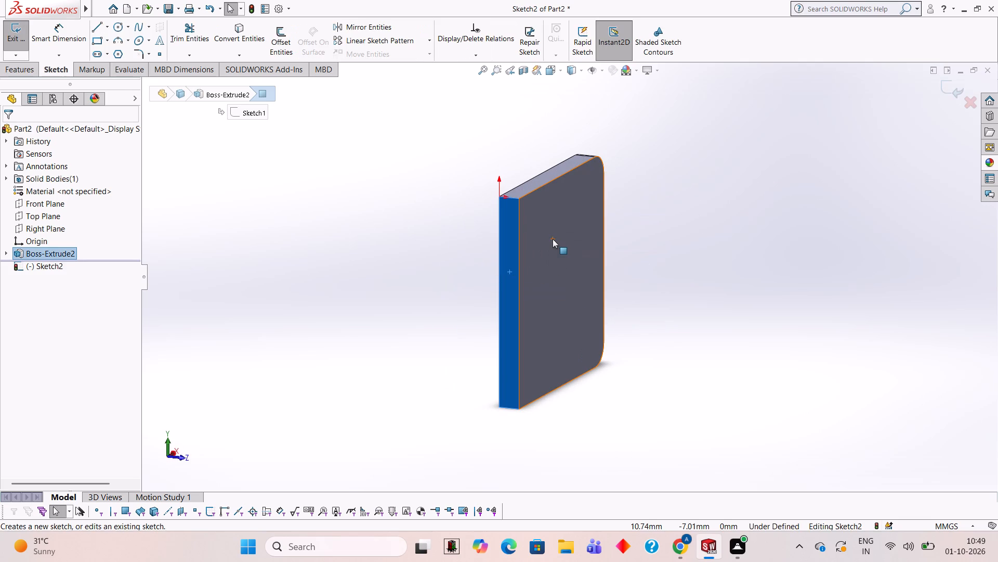
{"action": "key", "text": "ctrl+8"}
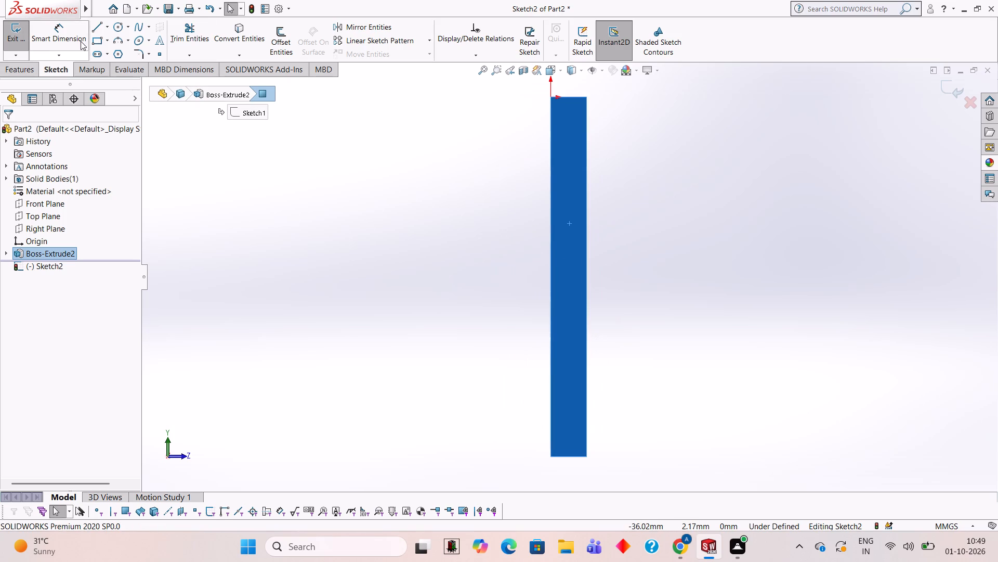
Trace the narrow side face's outline with four connected lines, forming a closed 4 mm by 40 mm rectangle starting at the origin.
{"action": "left_click", "coordinate": [93, 27]}
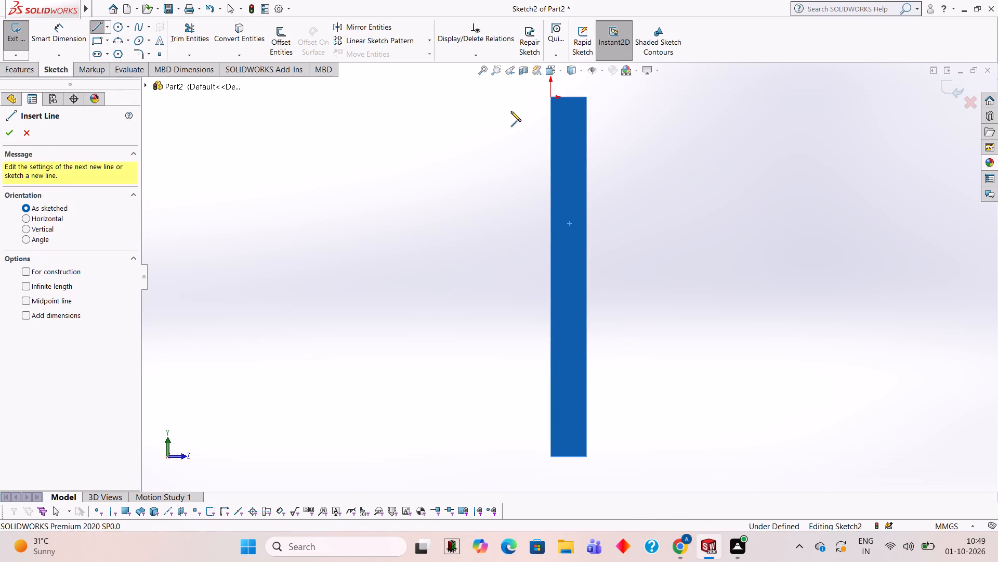
{"action": "left_click", "coordinate": [549, 94]}
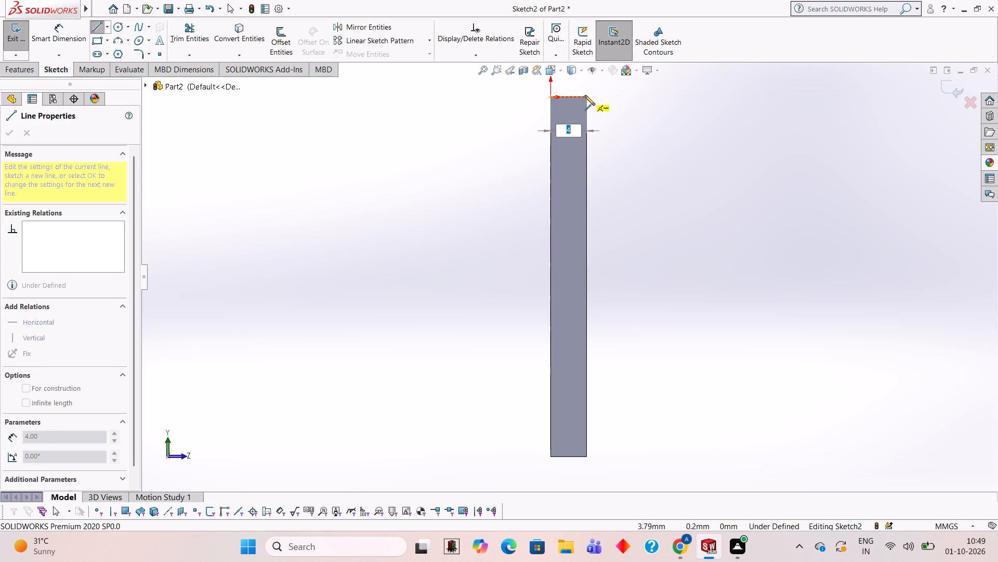
{"action": "left_click", "coordinate": [585, 95]}
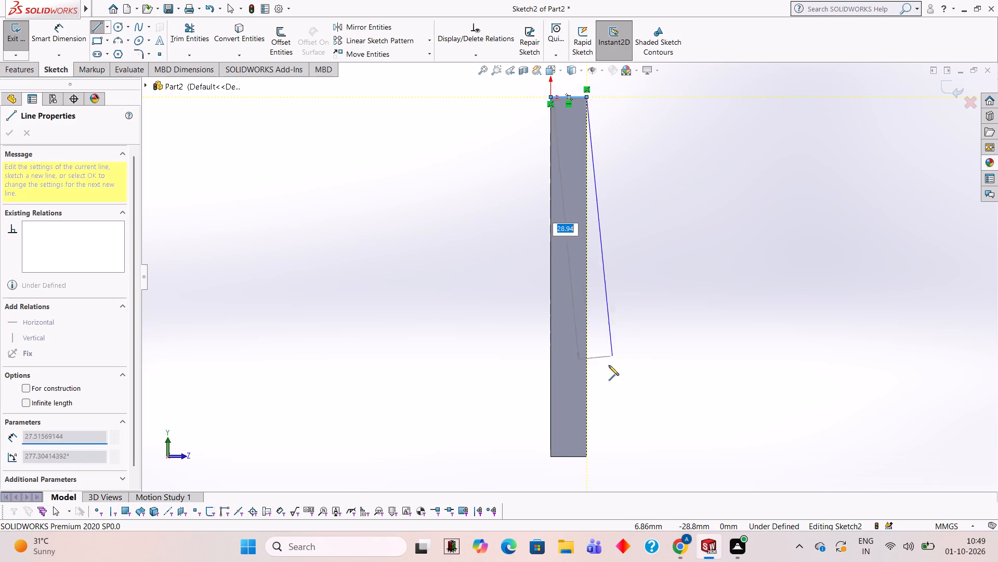
{"action": "left_click", "coordinate": [588, 456]}
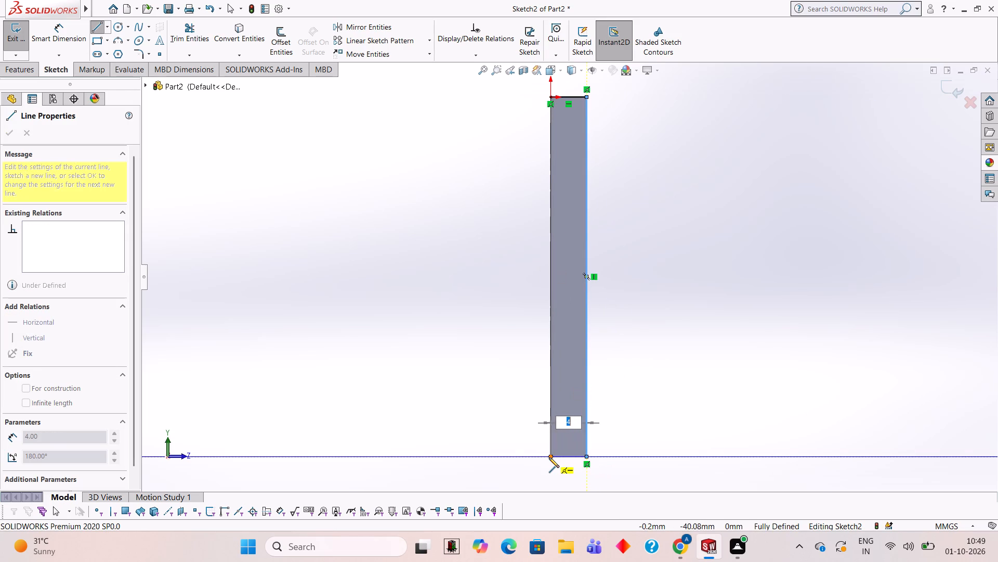
{"action": "left_click", "coordinate": [549, 456]}
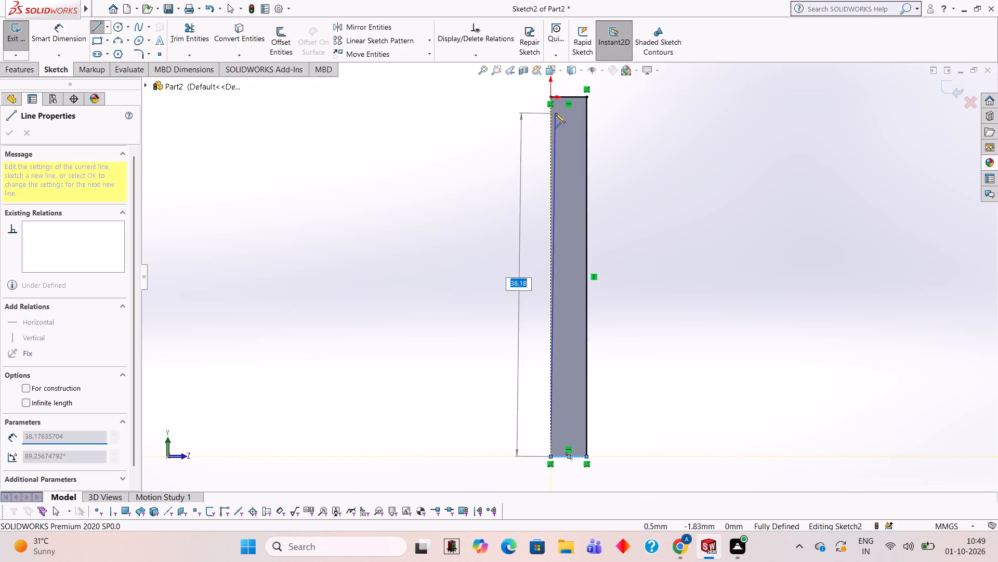
{"action": "left_click", "coordinate": [550, 97]}
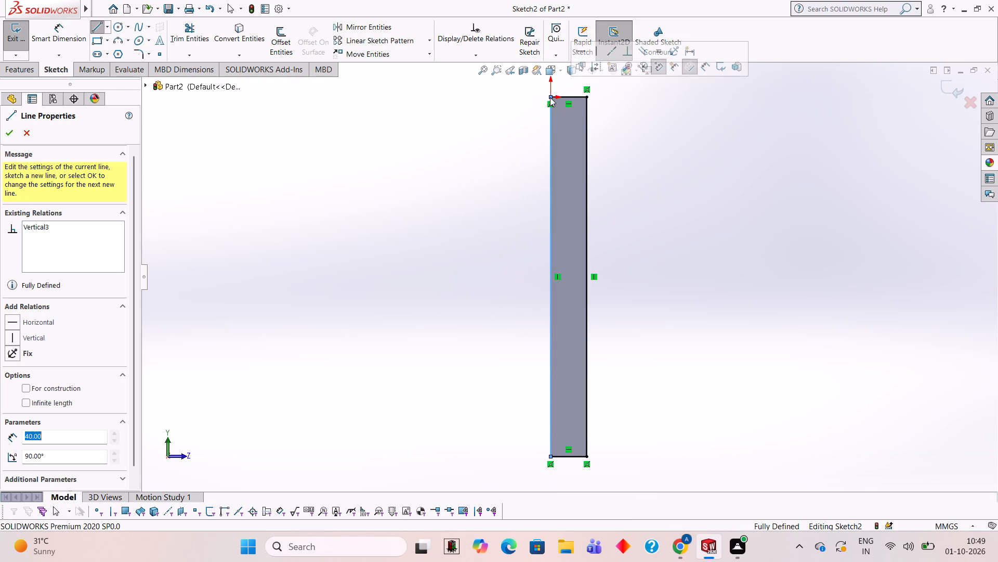
{"action": "left_click", "coordinate": [13, 129]}
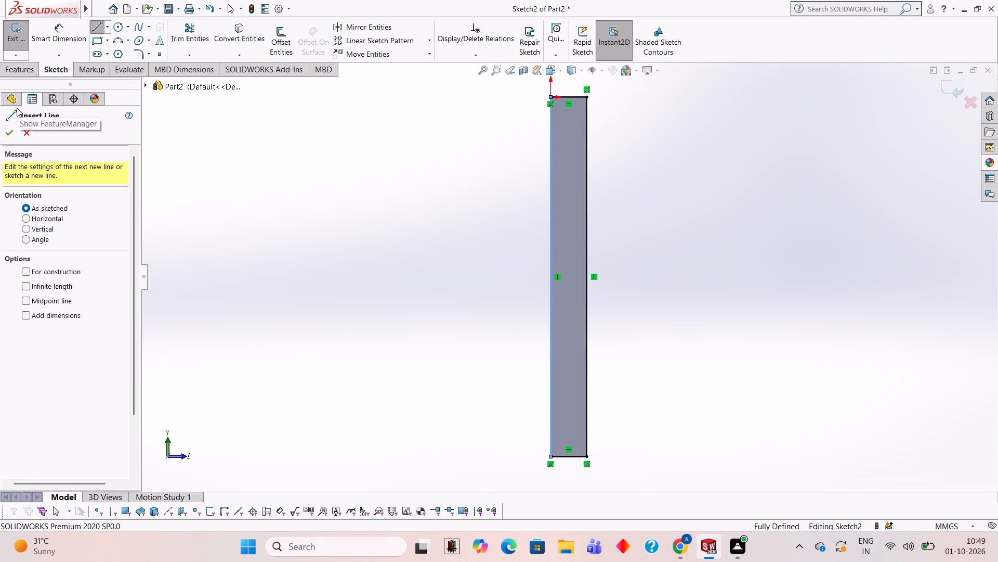
Cut-extrude the side-face rectangle into the plate from the sketch plane with a blind depth of 10 mm.
{"action": "left_click", "coordinate": [20, 72]}
{"action": "left_click", "coordinate": [172, 50]}
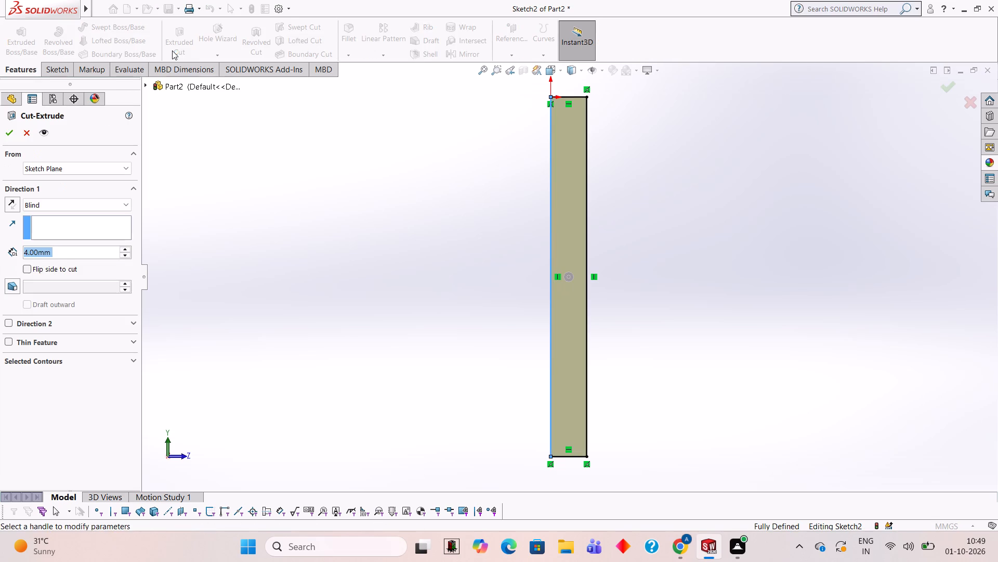
{"action": "middle_click_drag", "start_coordinate": [628, 242], "coordinate": [529, 227]}
{"action": "left_click", "coordinate": [106, 254]}
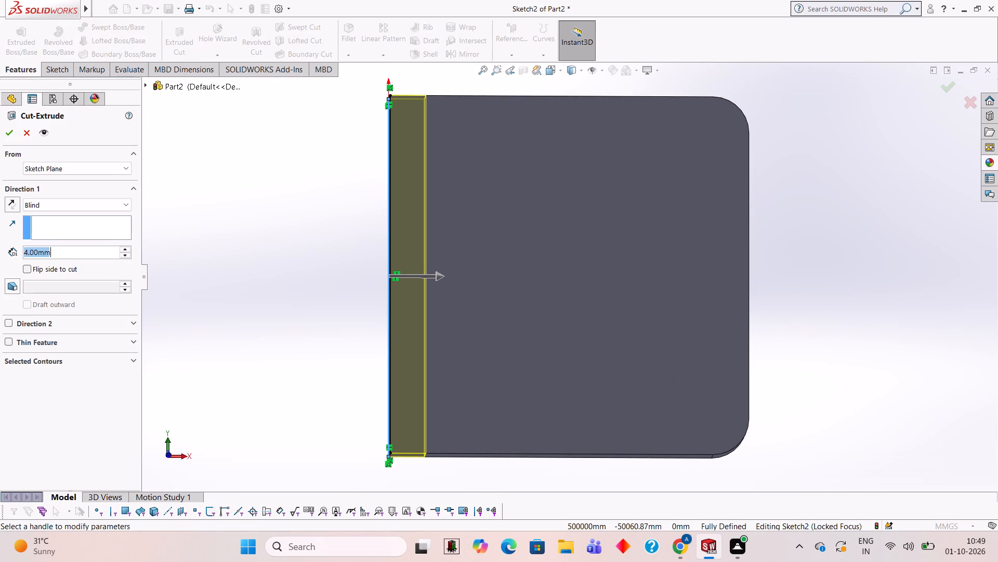
{"action": "left_click", "coordinate": [106, 254]}
{"action": "right_click", "coordinate": [105, 254]}
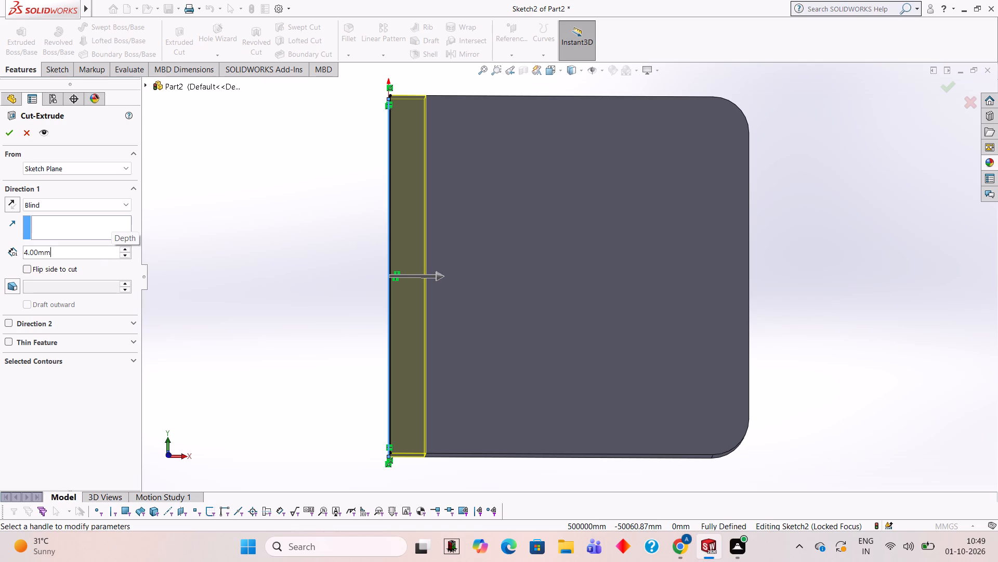
{"action": "left_click", "coordinate": [106, 253]}
{"action": "key", "text": "BackSpace"}
{"action": "key", "text": "BackSpace"}
{"action": "key", "text": "BackSpace"}
{"action": "key", "text": "BackSpace"}
{"action": "key", "text": "BackSpace"}
{"action": "key", "text": "BackSpace"}
{"action": "type", "text": "10"}
{"action": "key", "text": "Return"}
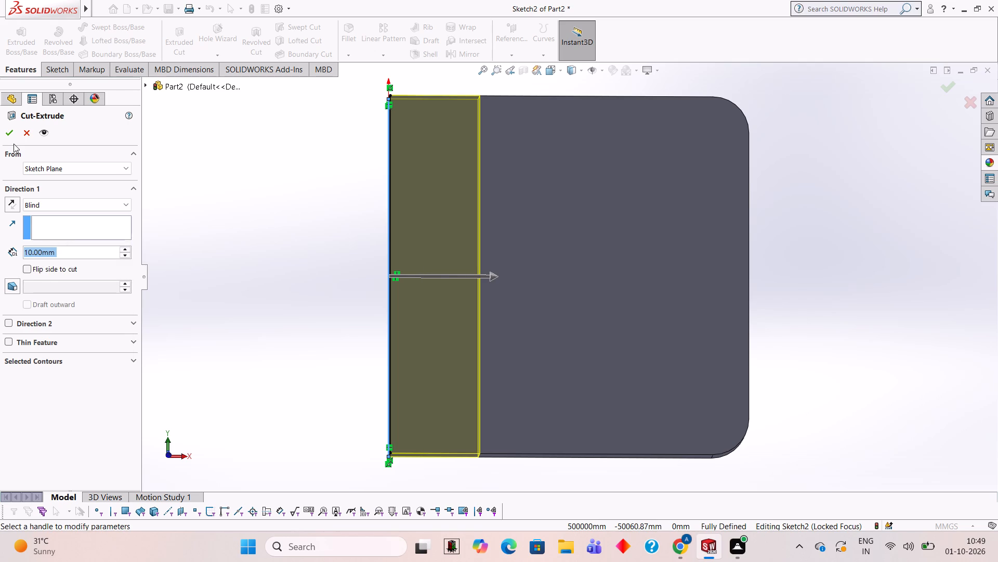
{"action": "left_click", "coordinate": [13, 136]}
{"action": "left_click", "coordinate": [239, 177]}
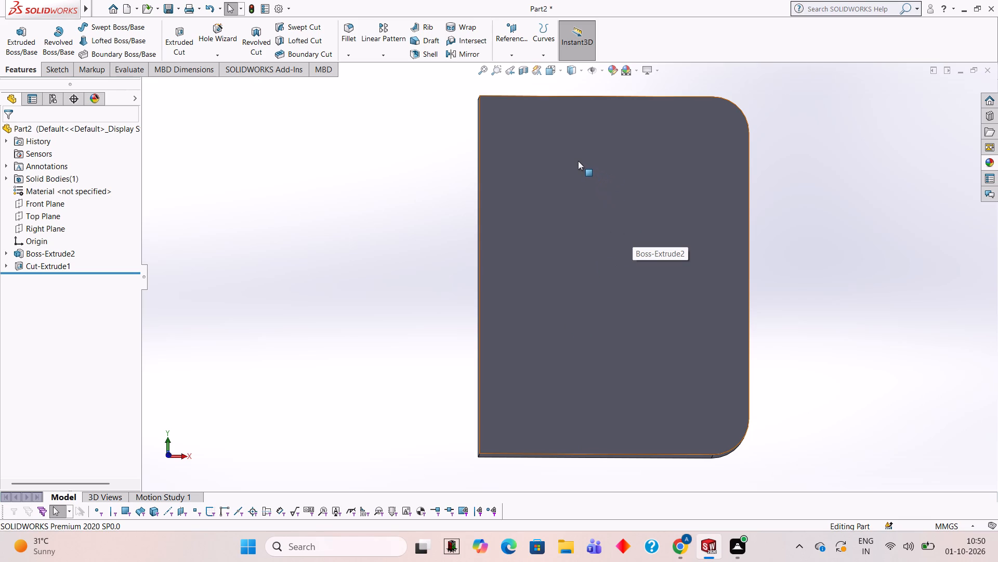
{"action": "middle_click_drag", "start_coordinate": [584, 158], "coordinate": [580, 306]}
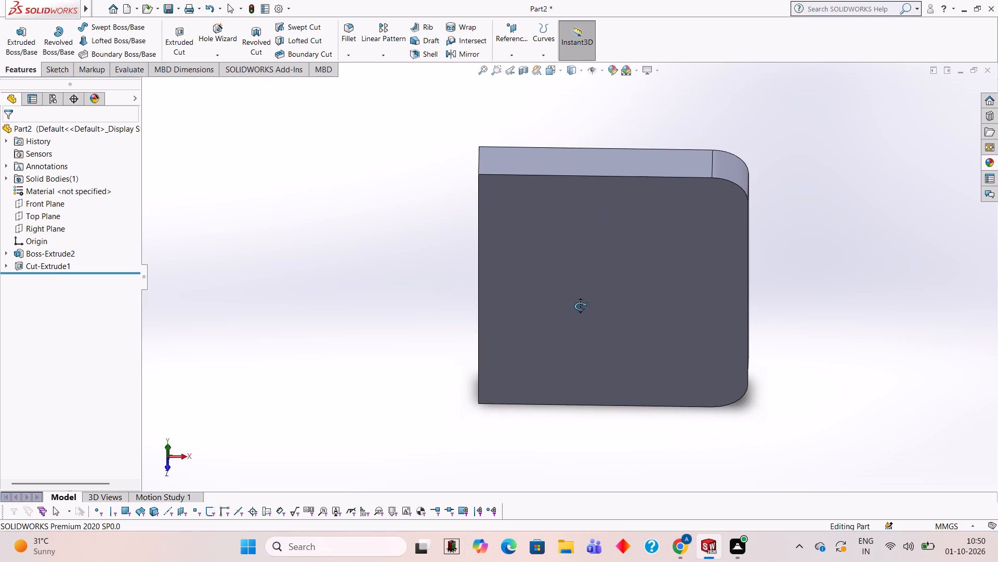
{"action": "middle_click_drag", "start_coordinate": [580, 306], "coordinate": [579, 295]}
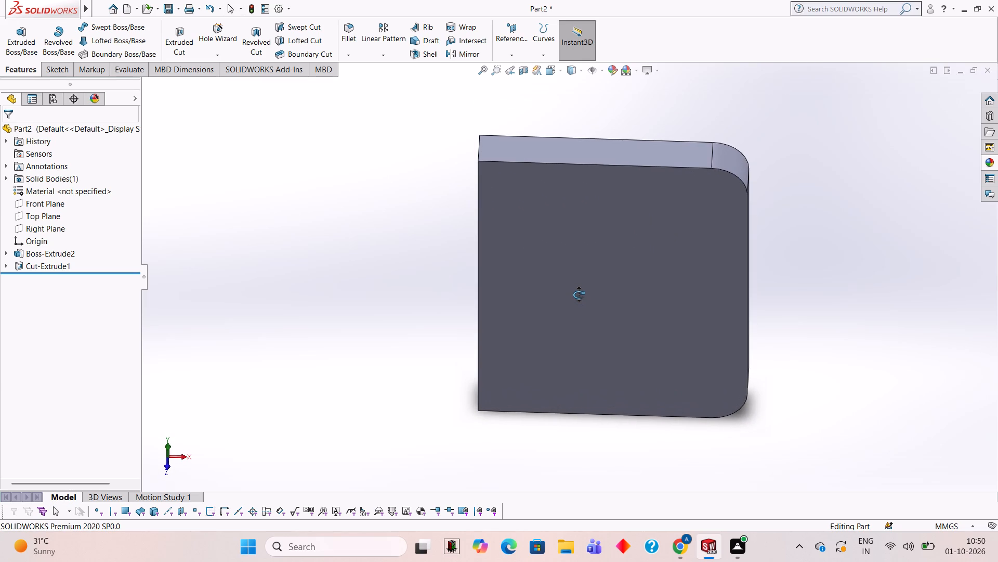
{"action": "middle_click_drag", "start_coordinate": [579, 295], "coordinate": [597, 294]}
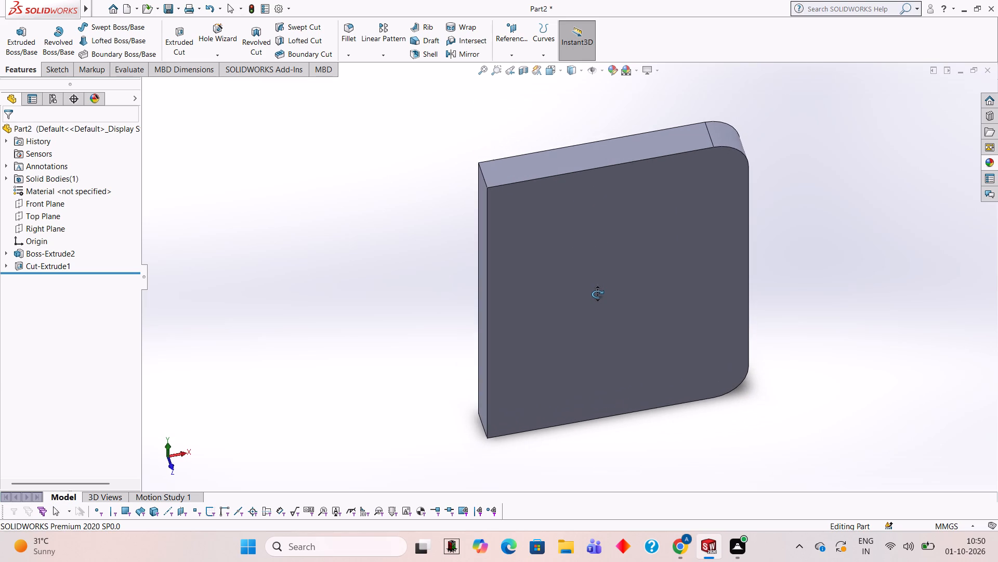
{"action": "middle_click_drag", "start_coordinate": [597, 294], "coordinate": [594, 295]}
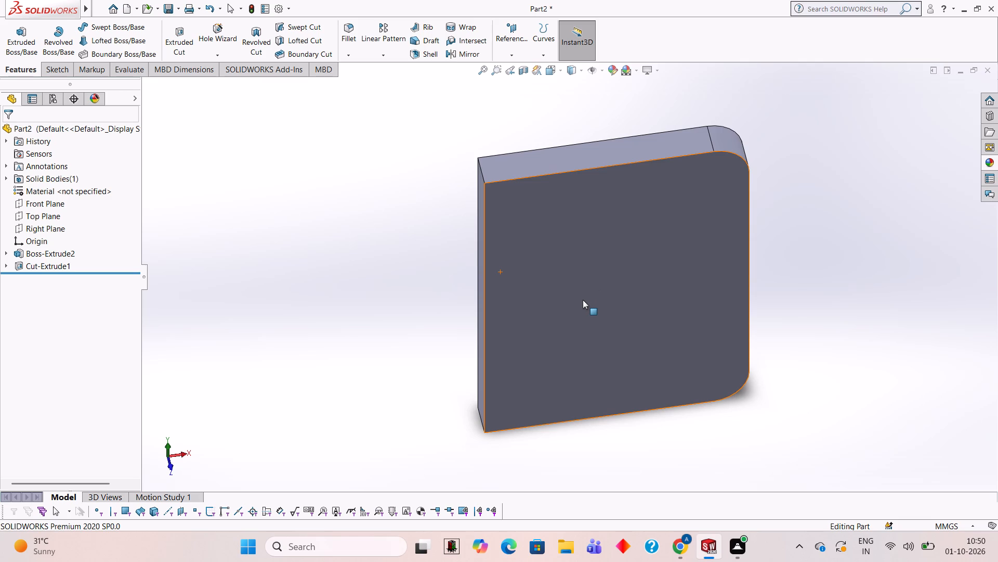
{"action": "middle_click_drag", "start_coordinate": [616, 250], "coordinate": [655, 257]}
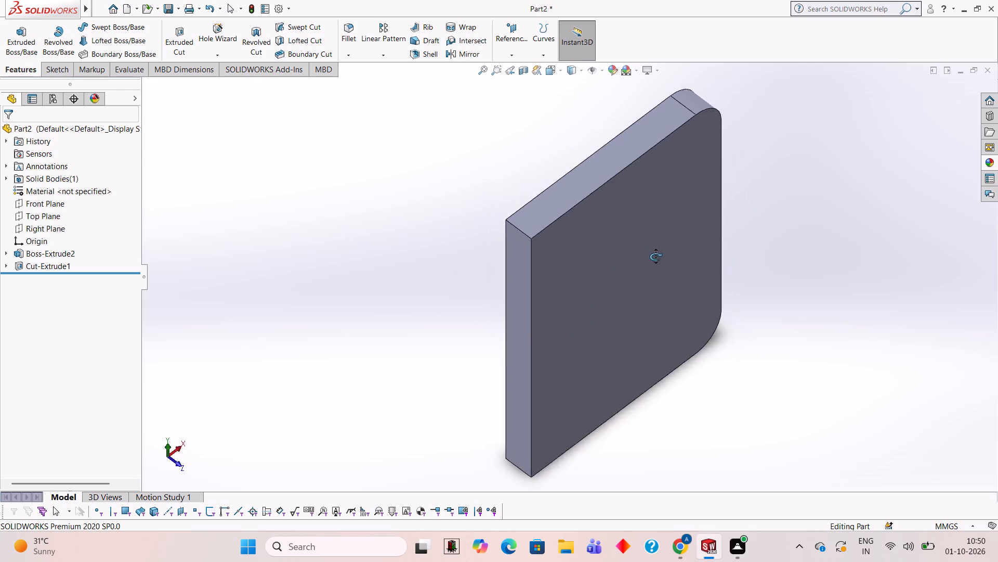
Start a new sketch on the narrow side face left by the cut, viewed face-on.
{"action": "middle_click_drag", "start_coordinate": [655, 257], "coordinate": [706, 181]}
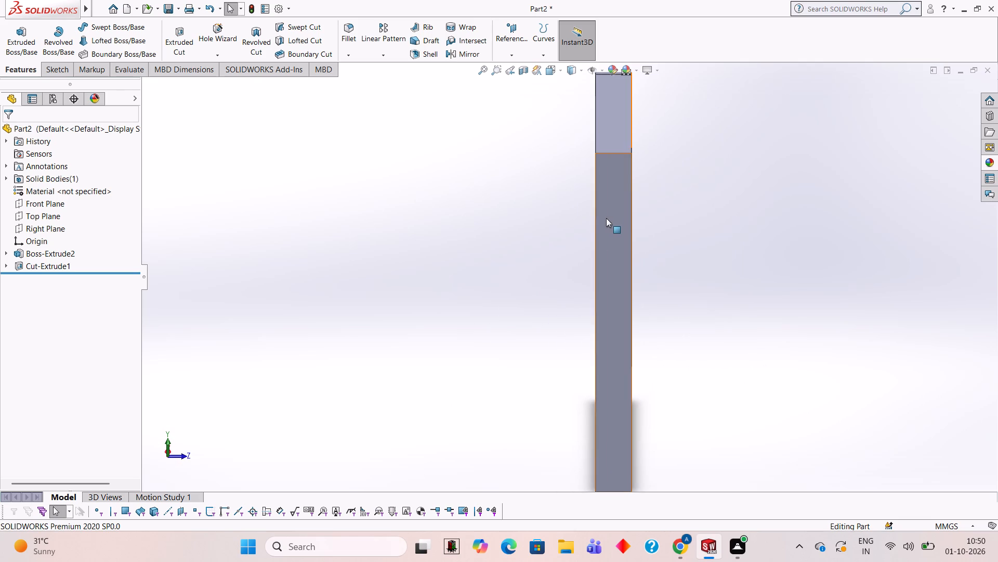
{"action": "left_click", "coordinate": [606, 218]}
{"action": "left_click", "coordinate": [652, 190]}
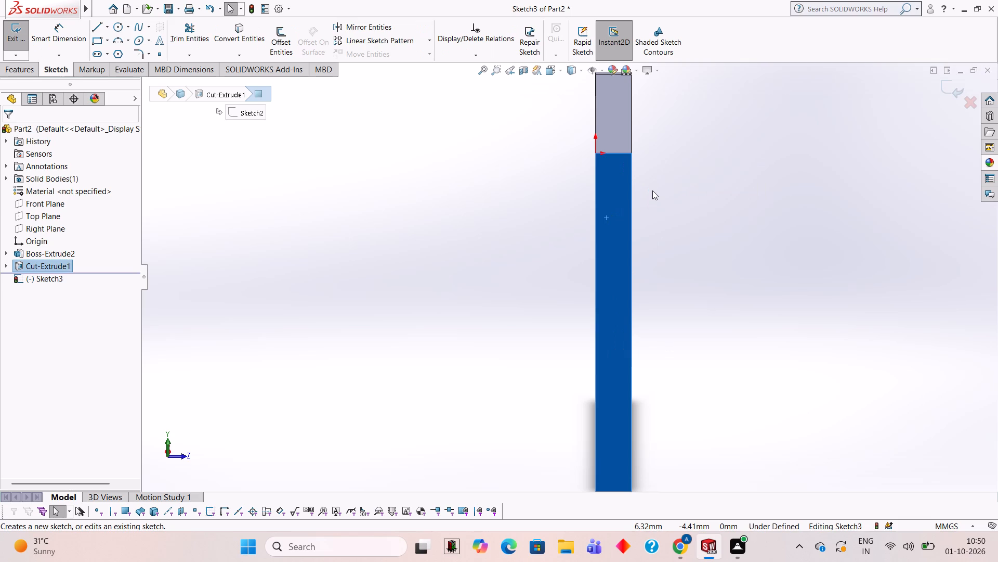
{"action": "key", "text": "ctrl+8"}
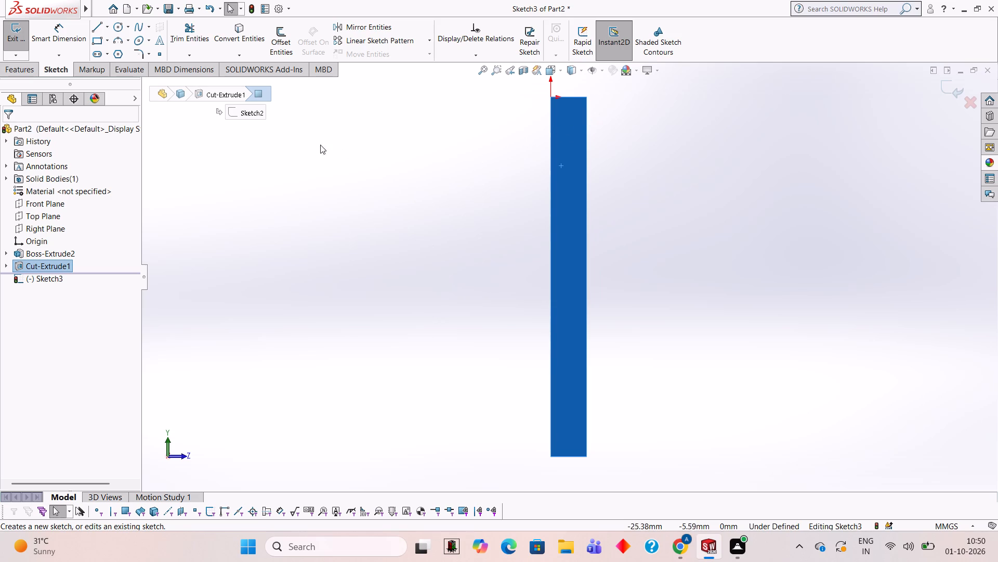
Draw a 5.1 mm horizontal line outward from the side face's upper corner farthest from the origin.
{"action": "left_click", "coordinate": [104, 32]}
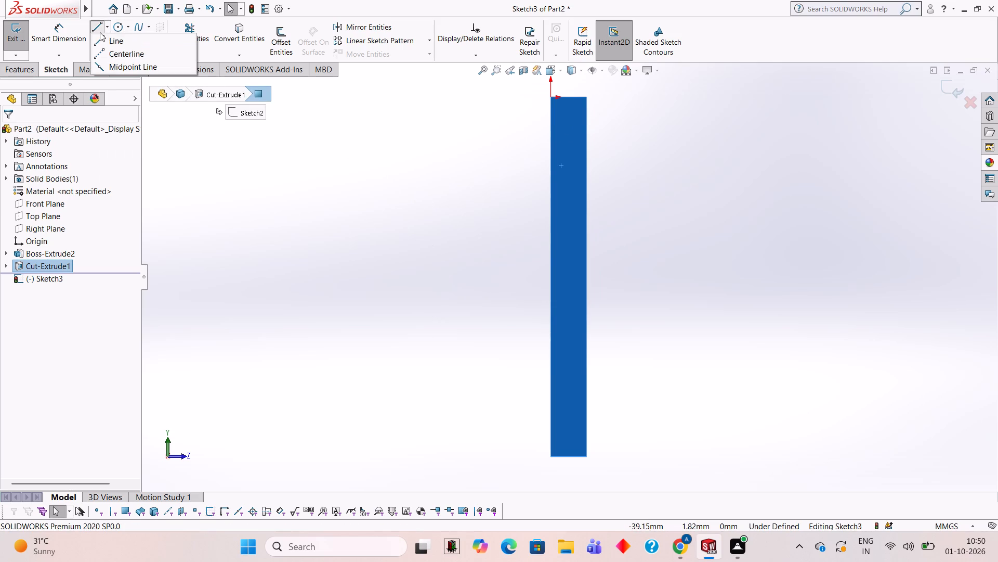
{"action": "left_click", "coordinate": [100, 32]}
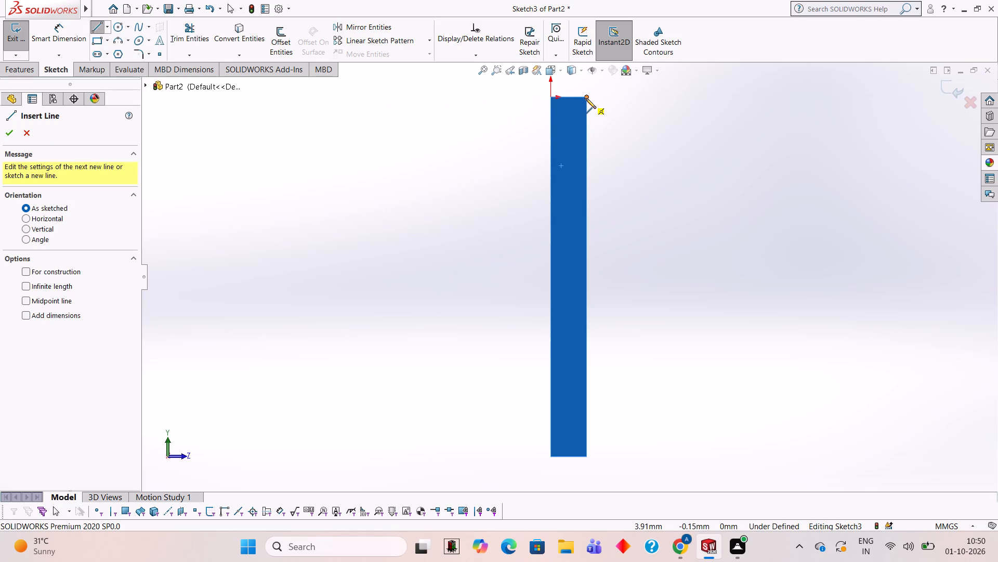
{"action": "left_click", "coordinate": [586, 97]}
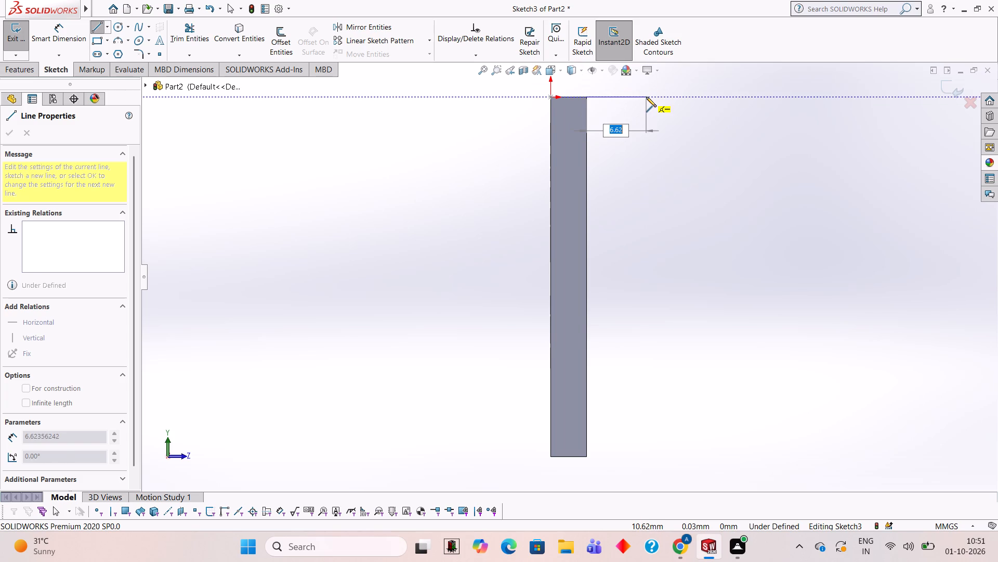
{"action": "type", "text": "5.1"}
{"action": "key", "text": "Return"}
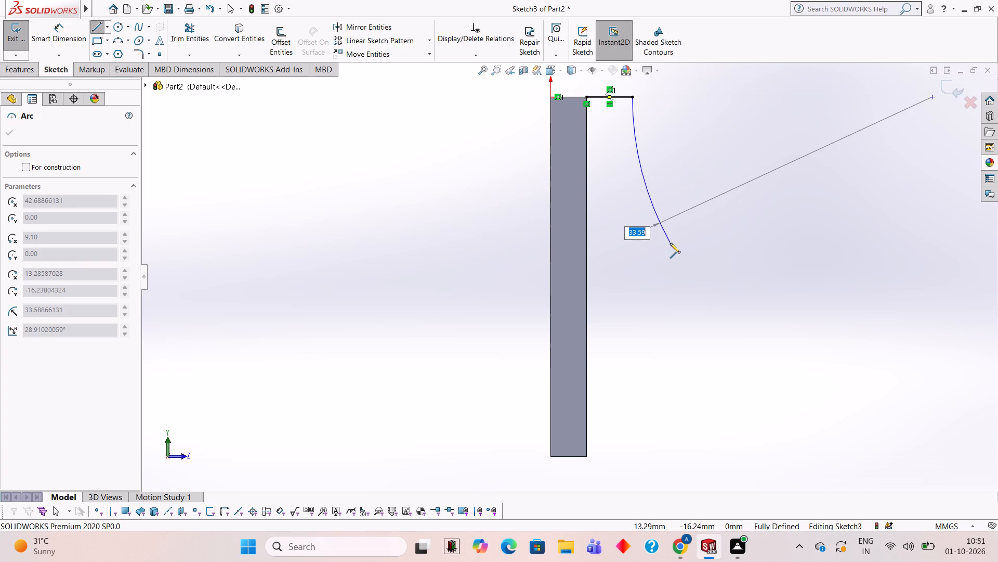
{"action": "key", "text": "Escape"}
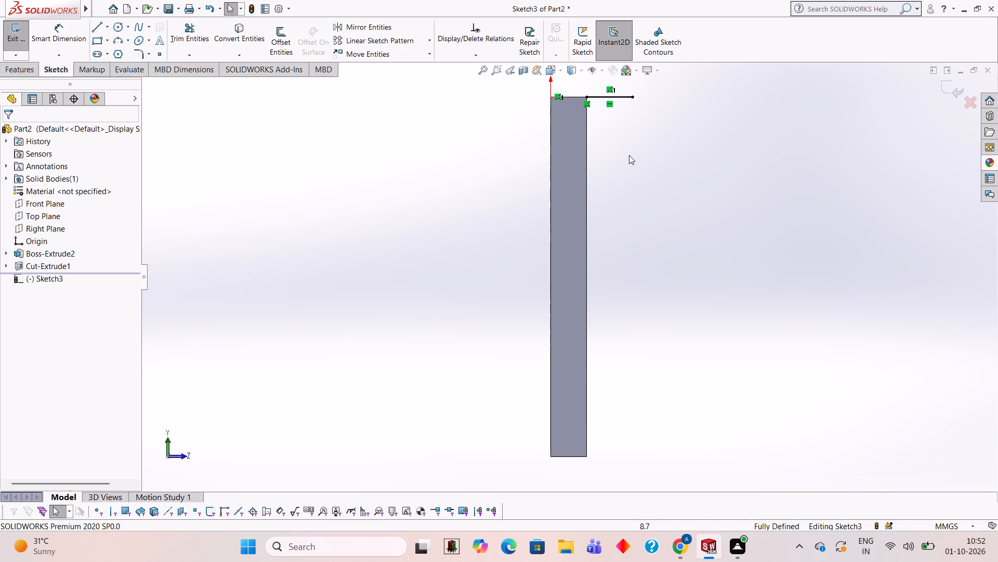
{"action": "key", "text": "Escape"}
Undo the side-face sketches, the cut, the plate extrusion and both corner fillets, back to the plain closed 40 mm square sketch.
{"action": "key", "text": "ctrl+z"}
{"action": "key", "text": "ctrl+z"}
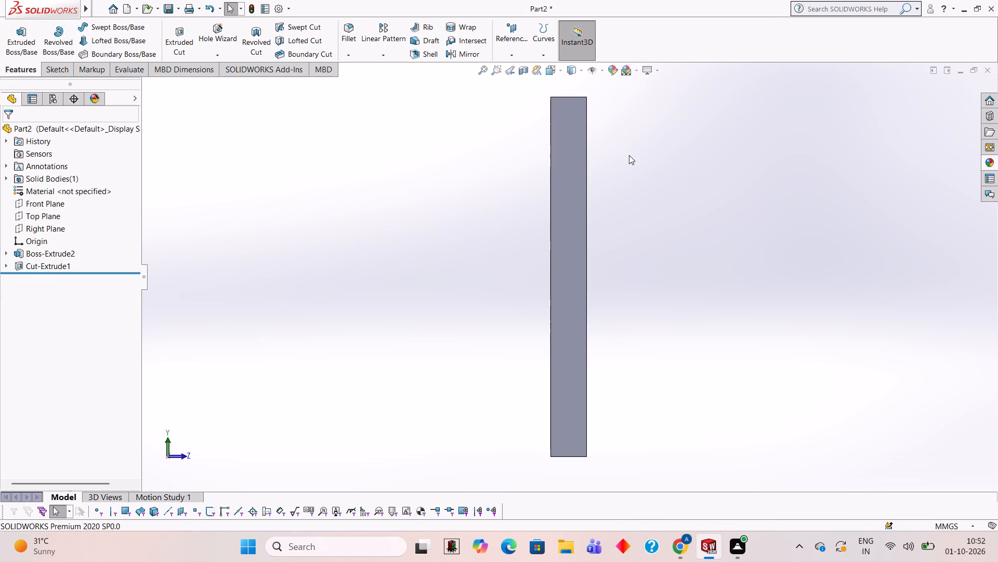
{"action": "key", "text": "ctrl+z"}
{"action": "key", "text": "ctrl+z"}
{"action": "key", "text": "ctrl+z"}
{"action": "key", "text": "ctrl+z"}
{"action": "key", "text": "ctrl+z"}
{"action": "key", "text": "ctrl+z"}
{"action": "key", "text": "ctrl+z"}
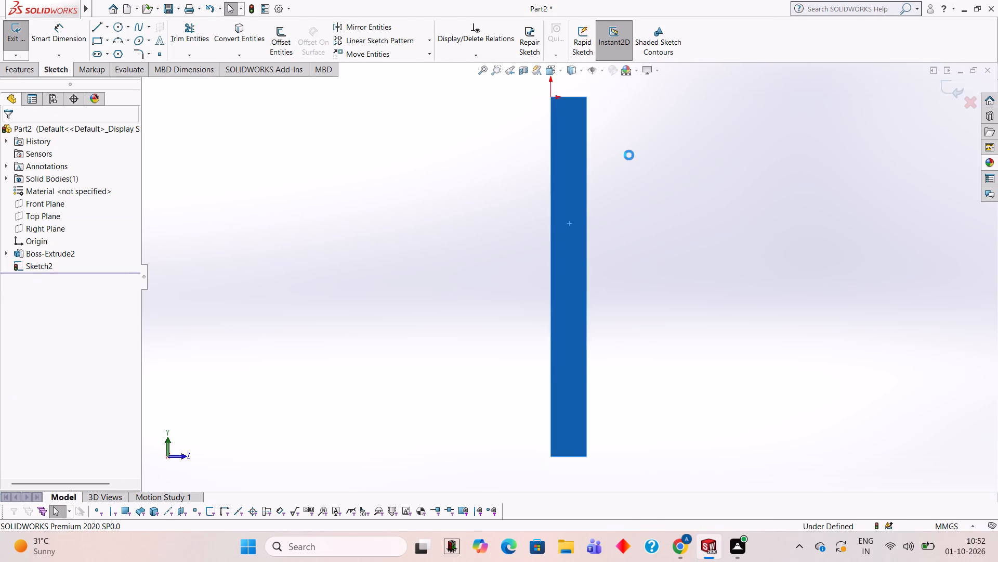
{"action": "key", "text": "ctrl+z"}
{"action": "key", "text": "ctrl+z"}
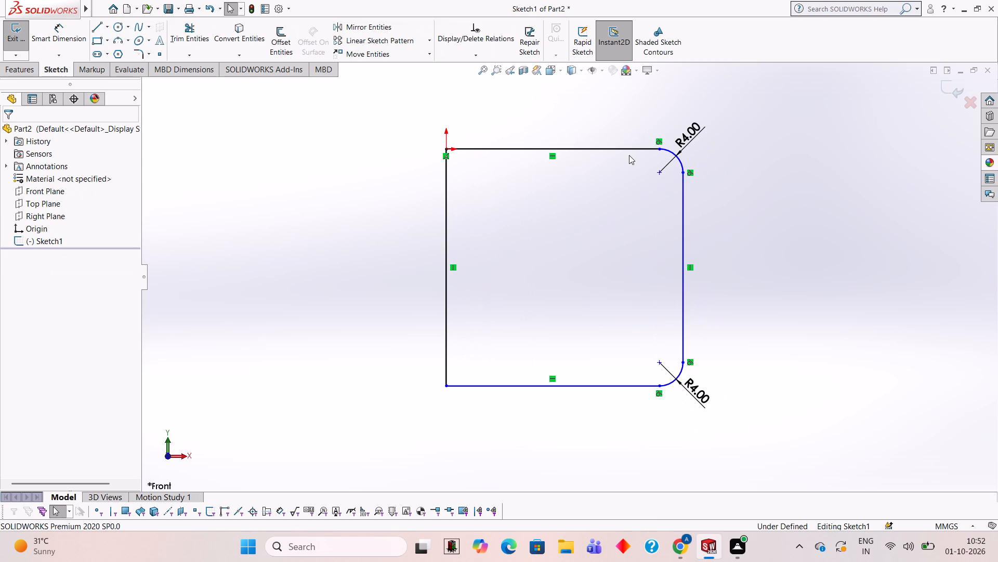
{"action": "key", "text": "ctrl+z"}
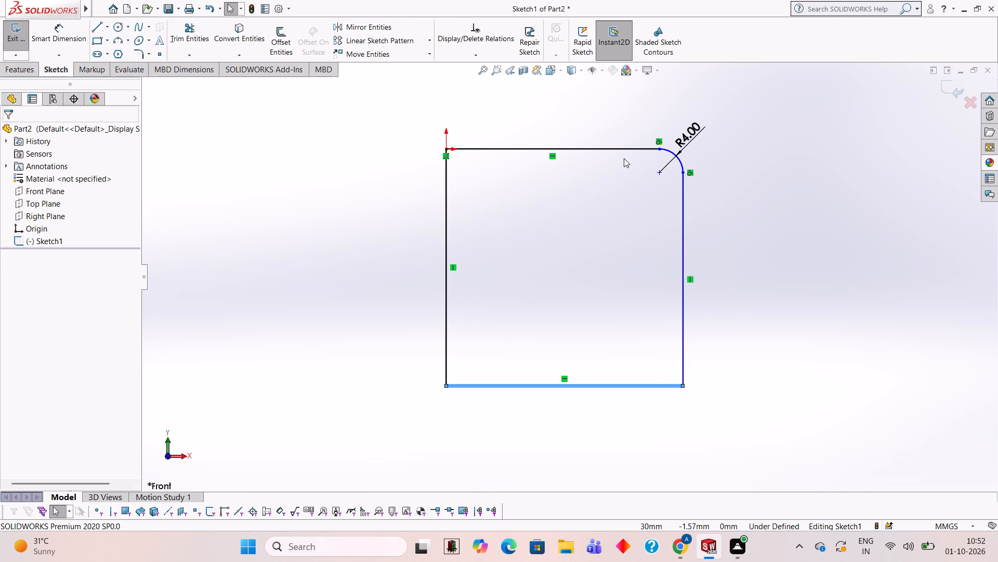
{"action": "key", "text": "ctrl+z"}
{"action": "key", "text": "Escape"}
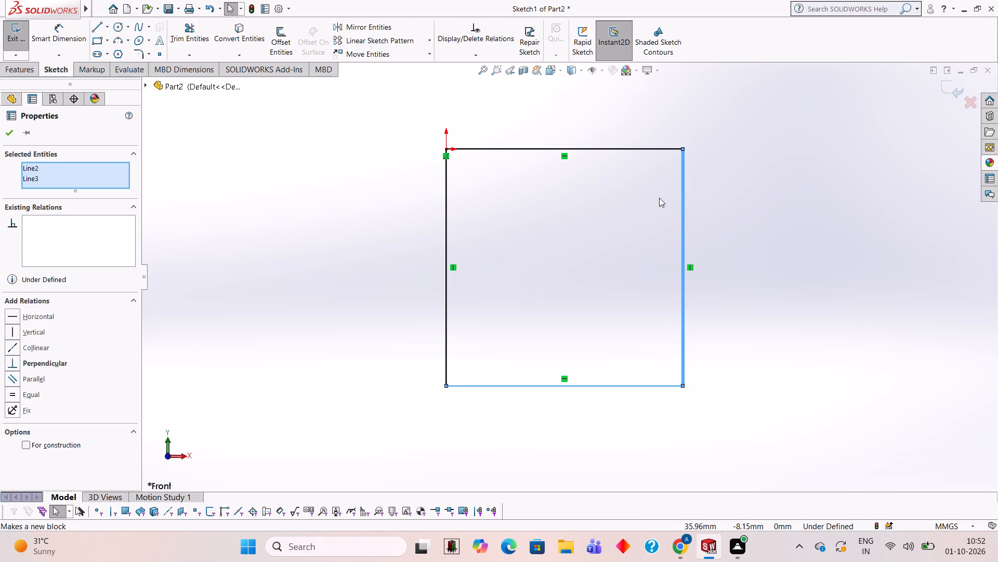
{"action": "key", "text": "ctrl+z"}
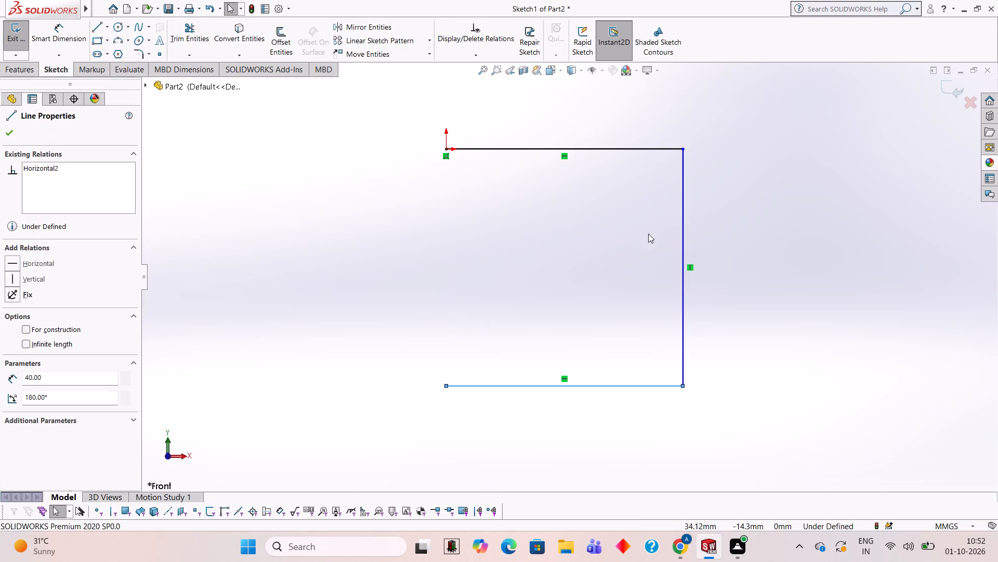
{"action": "key", "text": "ctrl+y"}
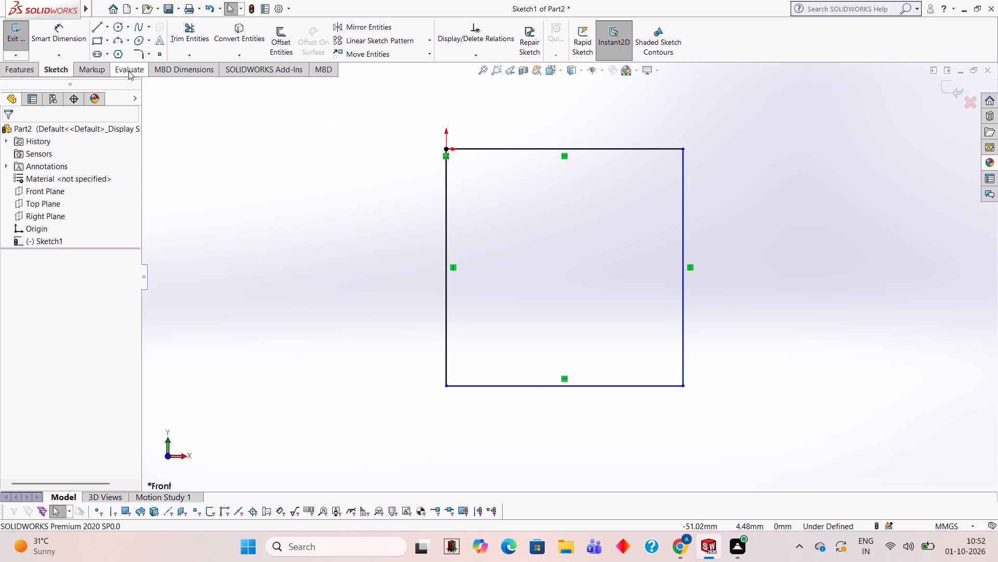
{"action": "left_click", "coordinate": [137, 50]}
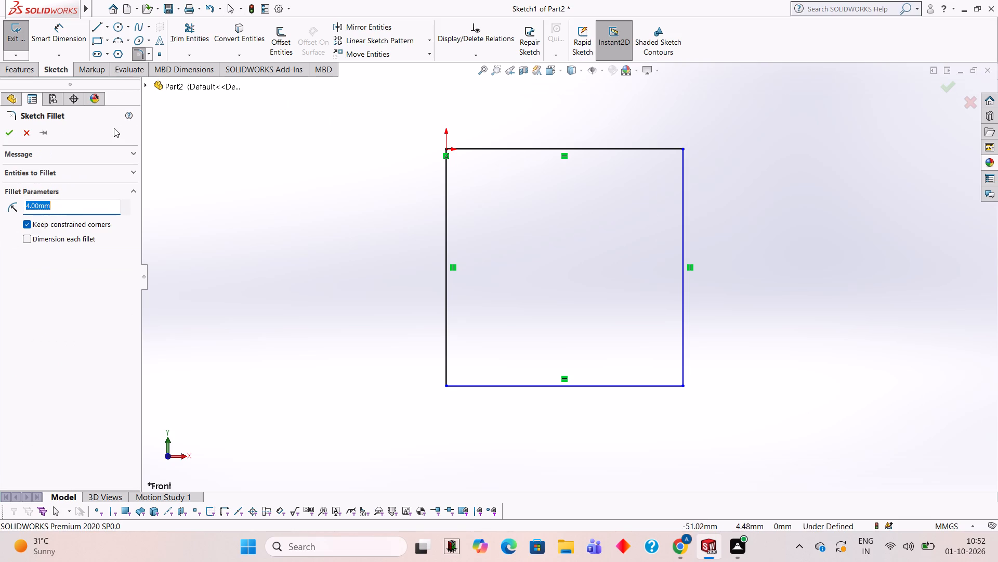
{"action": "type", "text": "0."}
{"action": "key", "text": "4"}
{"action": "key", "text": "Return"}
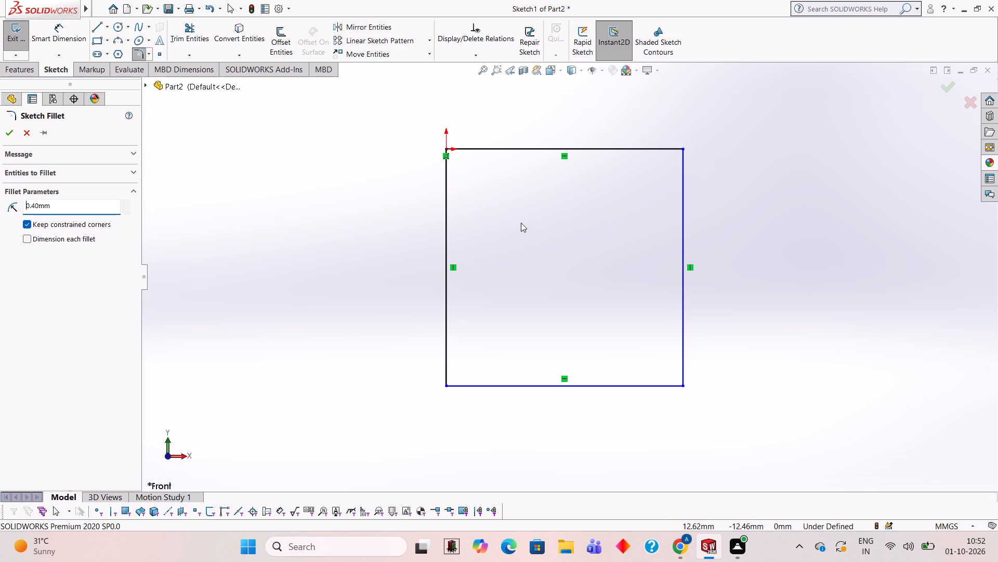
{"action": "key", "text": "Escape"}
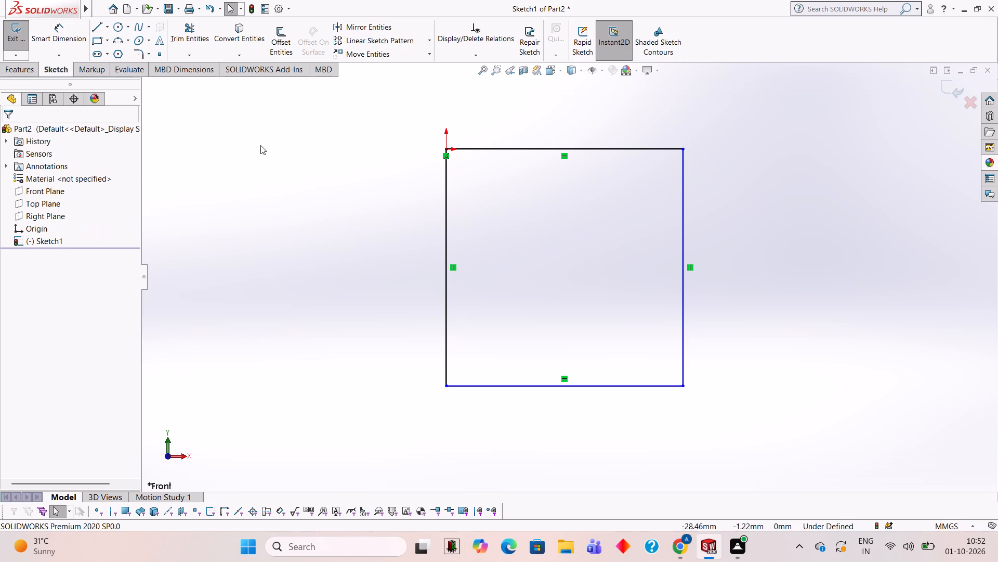
Trim away all four sides of the 40 mm square, clearing the front-plane sketch.
{"action": "left_click", "coordinate": [180, 30]}
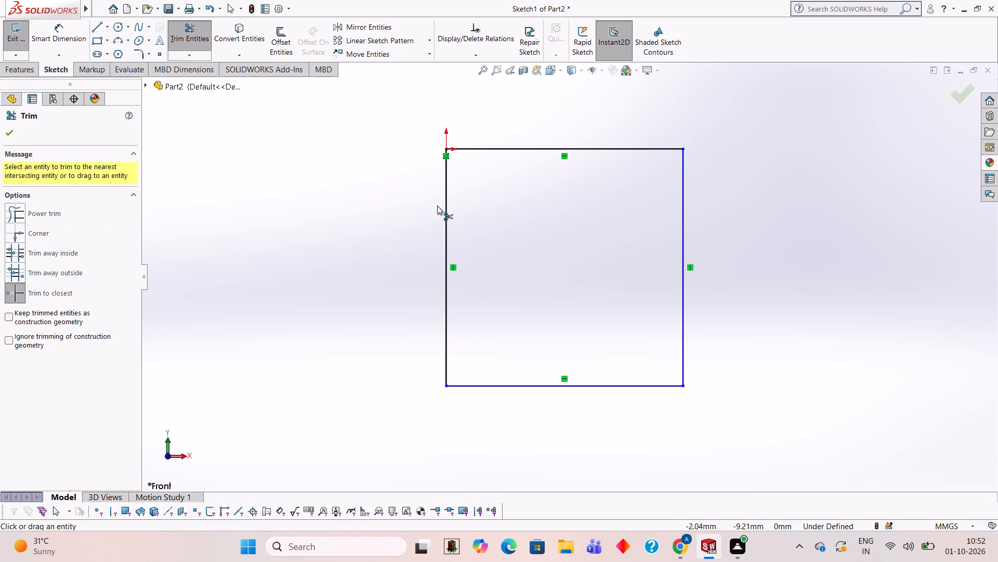
{"action": "left_click", "coordinate": [444, 208]}
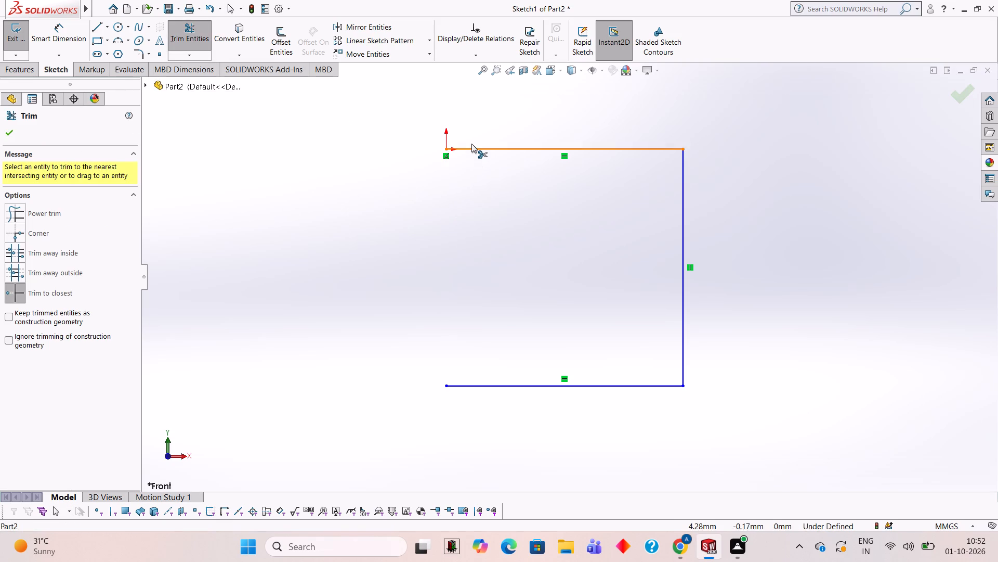
{"action": "left_click", "coordinate": [472, 147]}
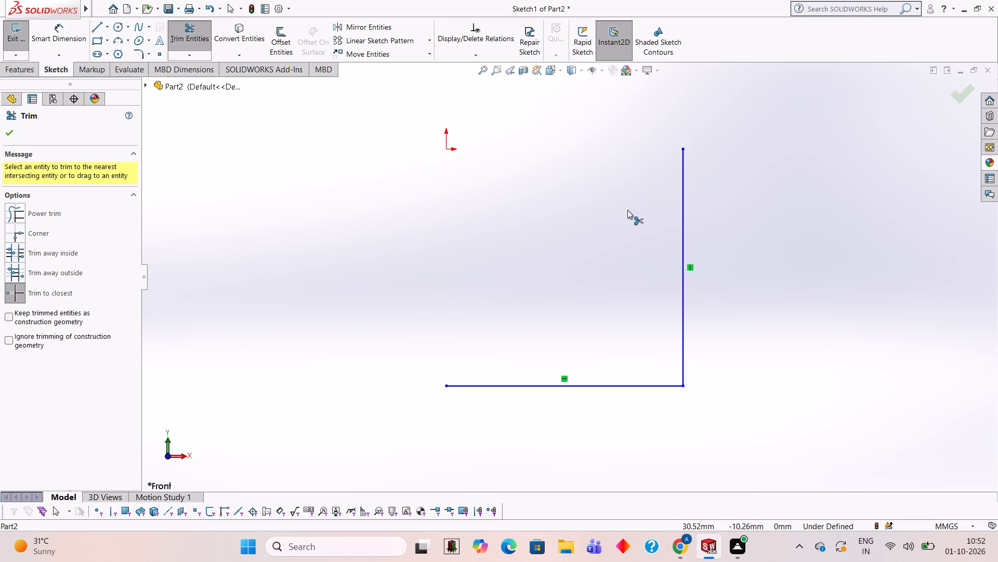
{"action": "left_click", "coordinate": [681, 222]}
{"action": "left_click", "coordinate": [630, 386]}
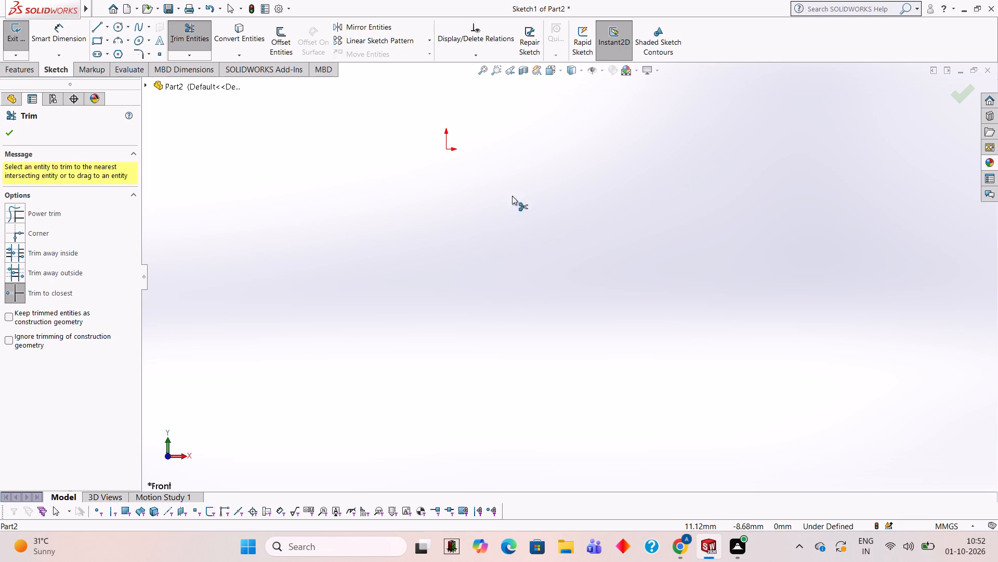
Draw connected lines from the origin: 4 mm horizontally along +X, 4 mm vertically down, and 3 mm horizontally back.
{"action": "left_click", "coordinate": [93, 25]}
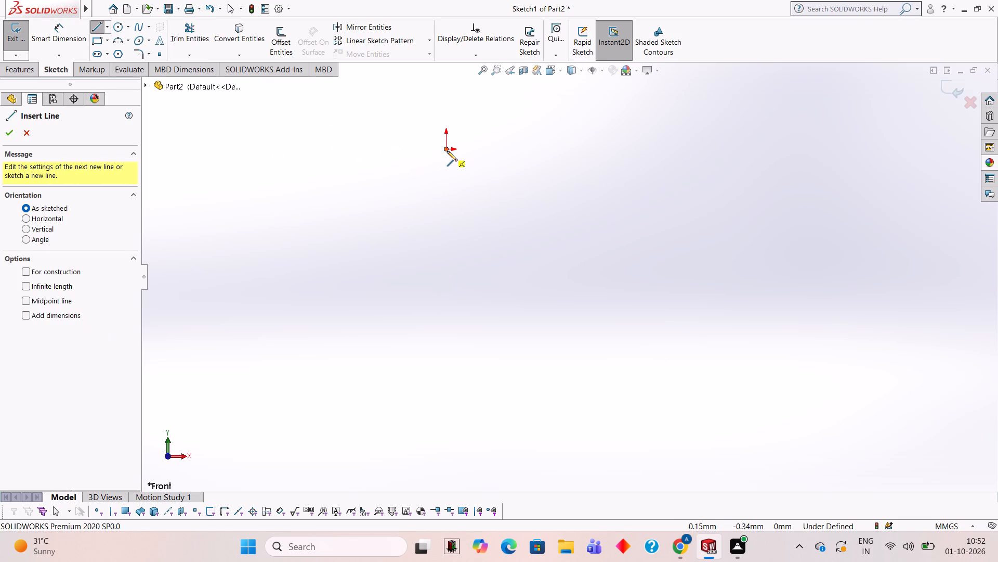
{"action": "left_click", "coordinate": [447, 149]}
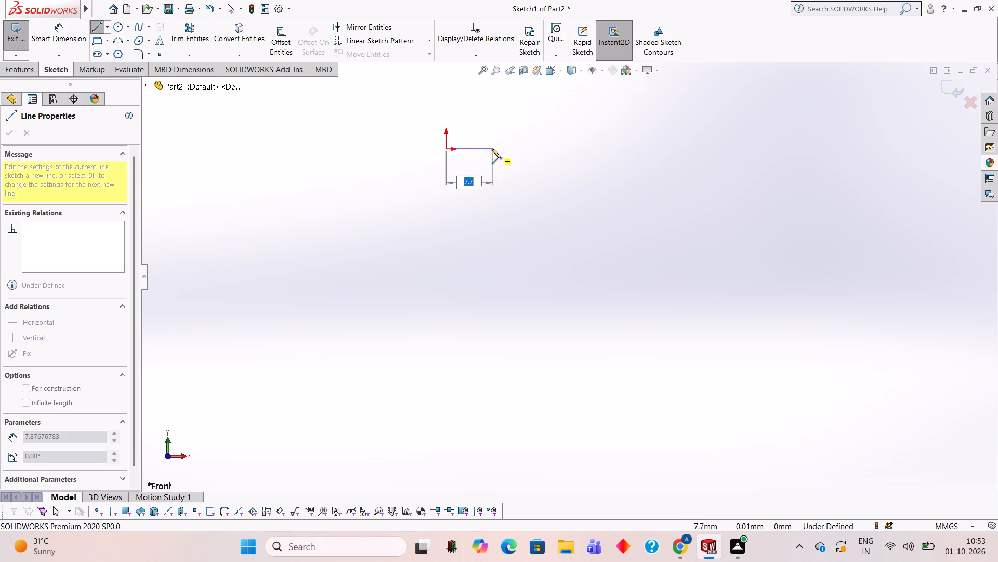
{"action": "key", "text": "4"}
{"action": "key", "text": "Return"}
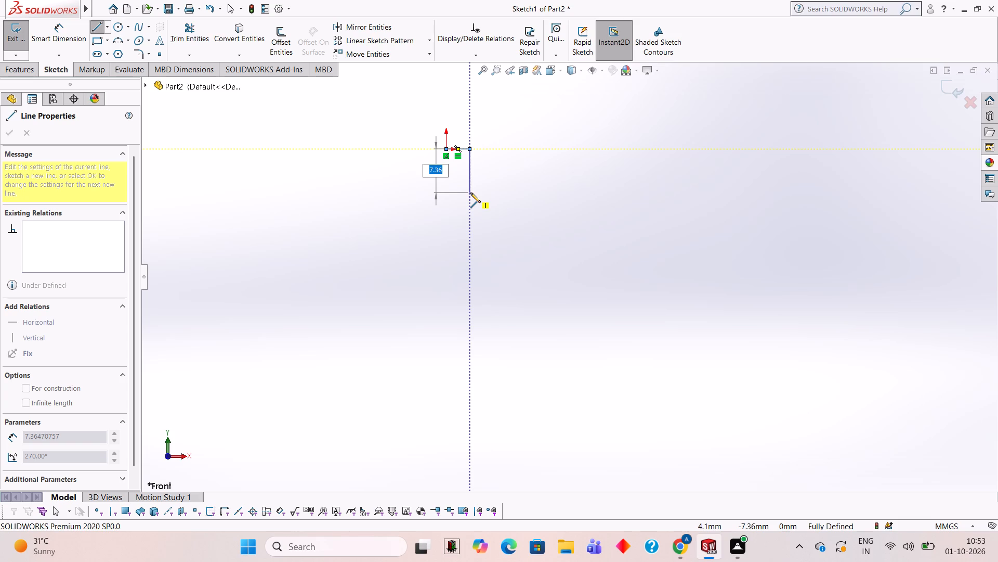
{"action": "key", "text": "4"}
{"action": "key", "text": "Return"}
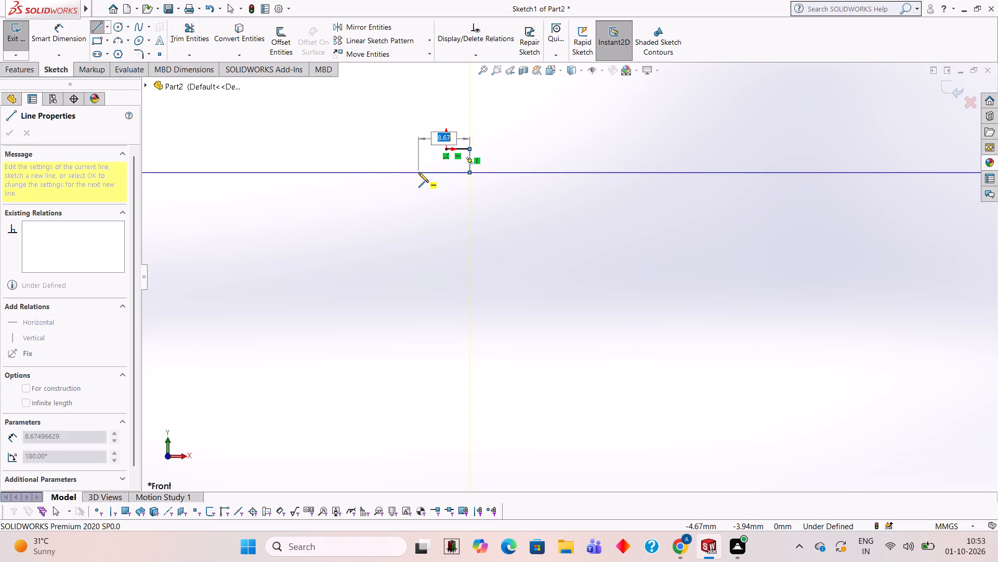
{"action": "key", "text": "3"}
{"action": "key", "text": "Return"}
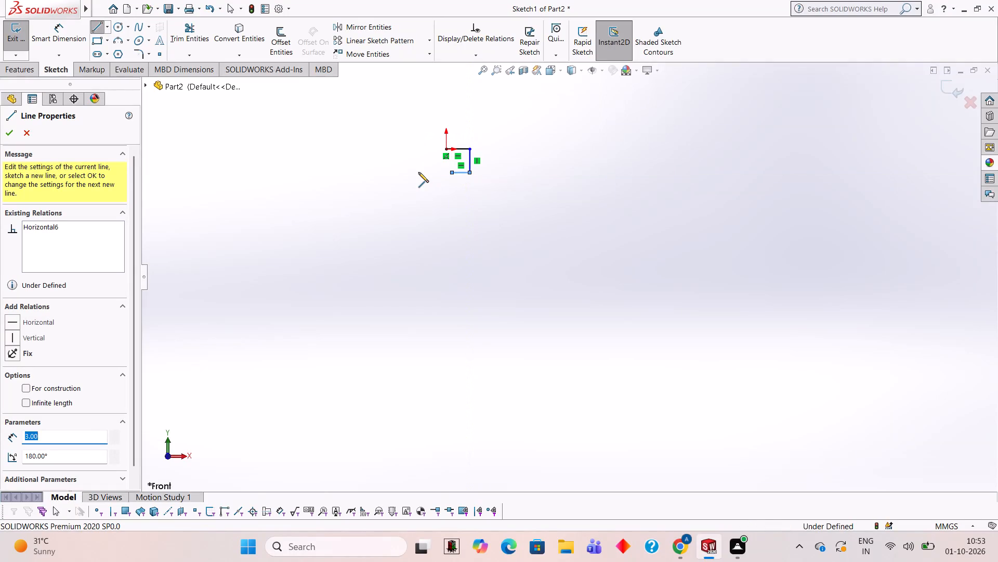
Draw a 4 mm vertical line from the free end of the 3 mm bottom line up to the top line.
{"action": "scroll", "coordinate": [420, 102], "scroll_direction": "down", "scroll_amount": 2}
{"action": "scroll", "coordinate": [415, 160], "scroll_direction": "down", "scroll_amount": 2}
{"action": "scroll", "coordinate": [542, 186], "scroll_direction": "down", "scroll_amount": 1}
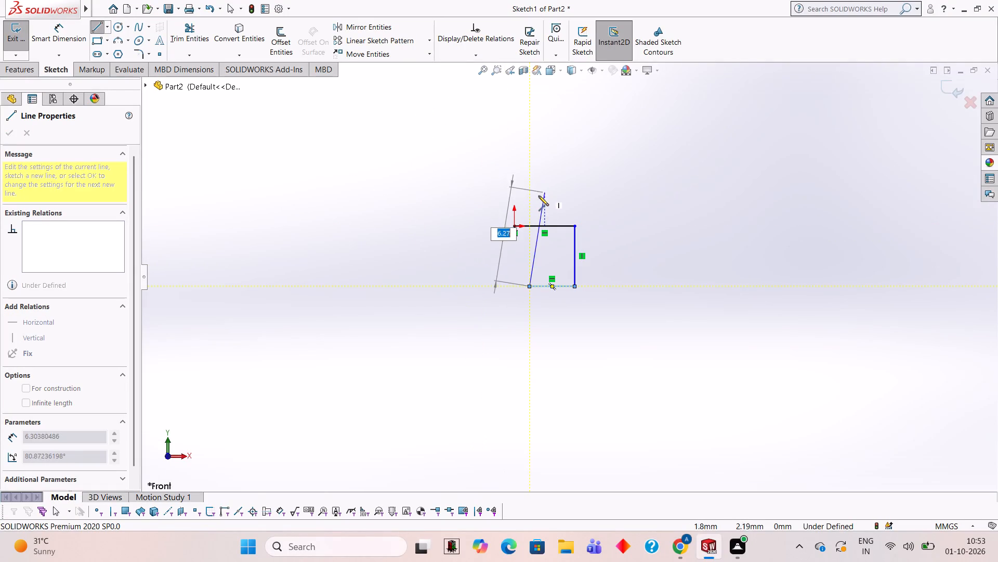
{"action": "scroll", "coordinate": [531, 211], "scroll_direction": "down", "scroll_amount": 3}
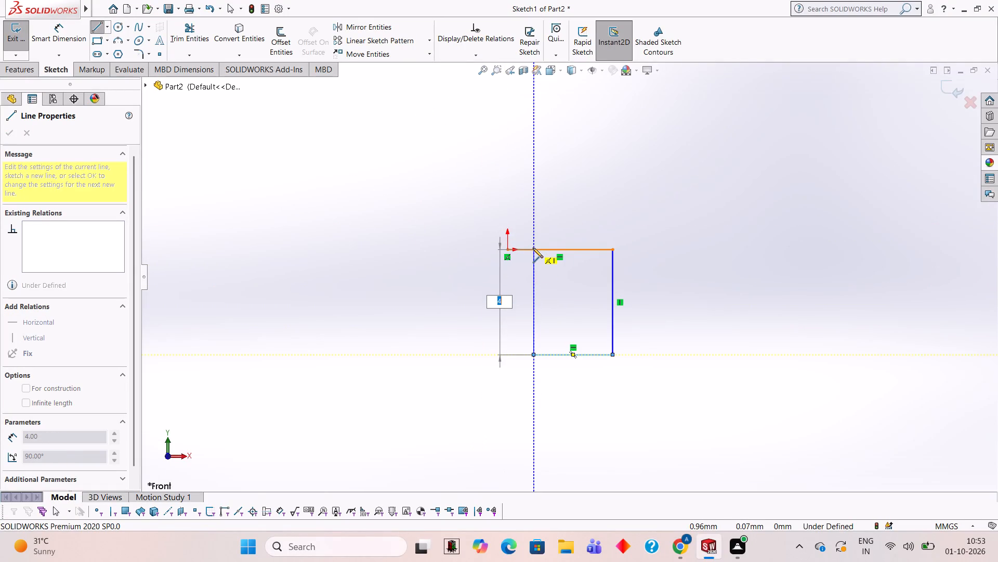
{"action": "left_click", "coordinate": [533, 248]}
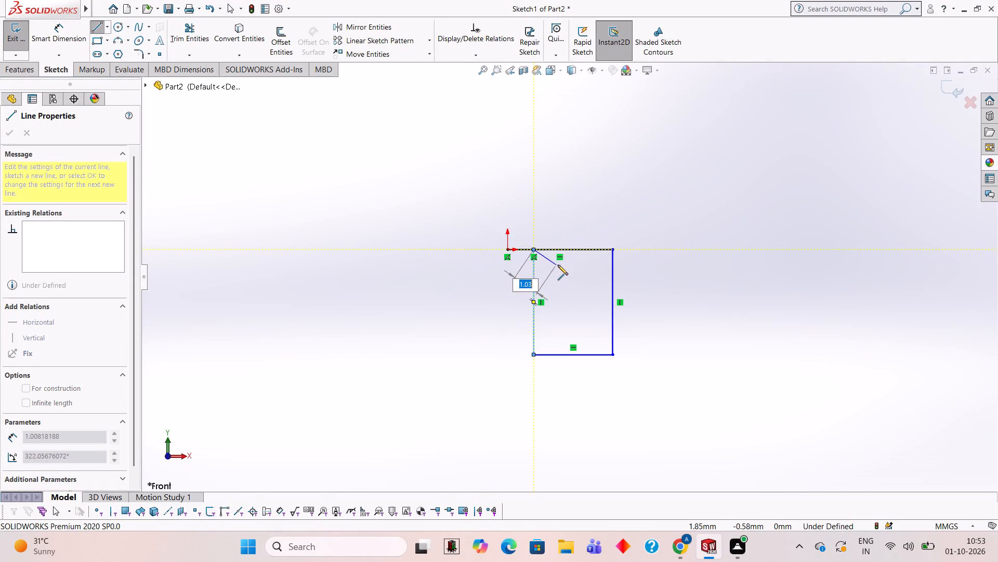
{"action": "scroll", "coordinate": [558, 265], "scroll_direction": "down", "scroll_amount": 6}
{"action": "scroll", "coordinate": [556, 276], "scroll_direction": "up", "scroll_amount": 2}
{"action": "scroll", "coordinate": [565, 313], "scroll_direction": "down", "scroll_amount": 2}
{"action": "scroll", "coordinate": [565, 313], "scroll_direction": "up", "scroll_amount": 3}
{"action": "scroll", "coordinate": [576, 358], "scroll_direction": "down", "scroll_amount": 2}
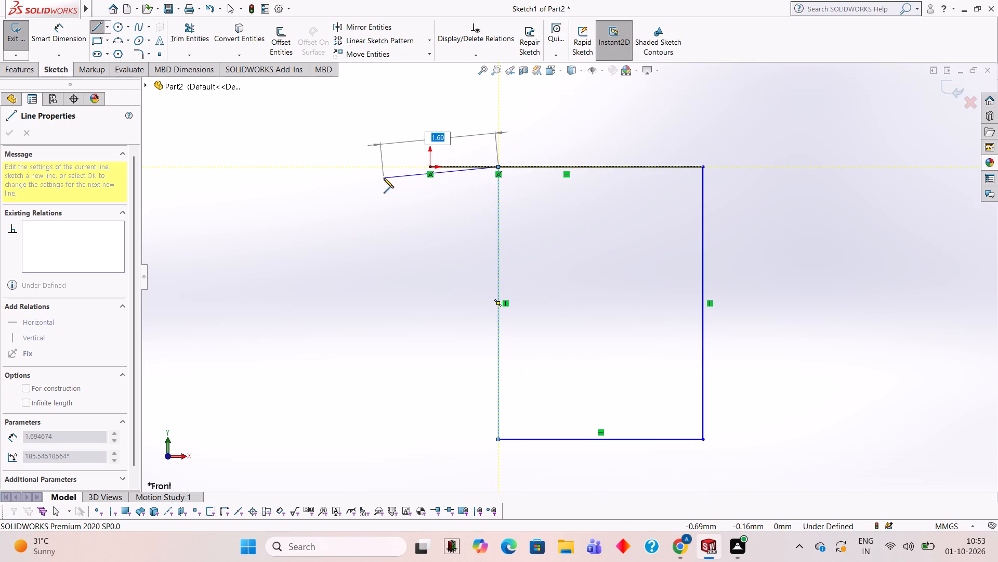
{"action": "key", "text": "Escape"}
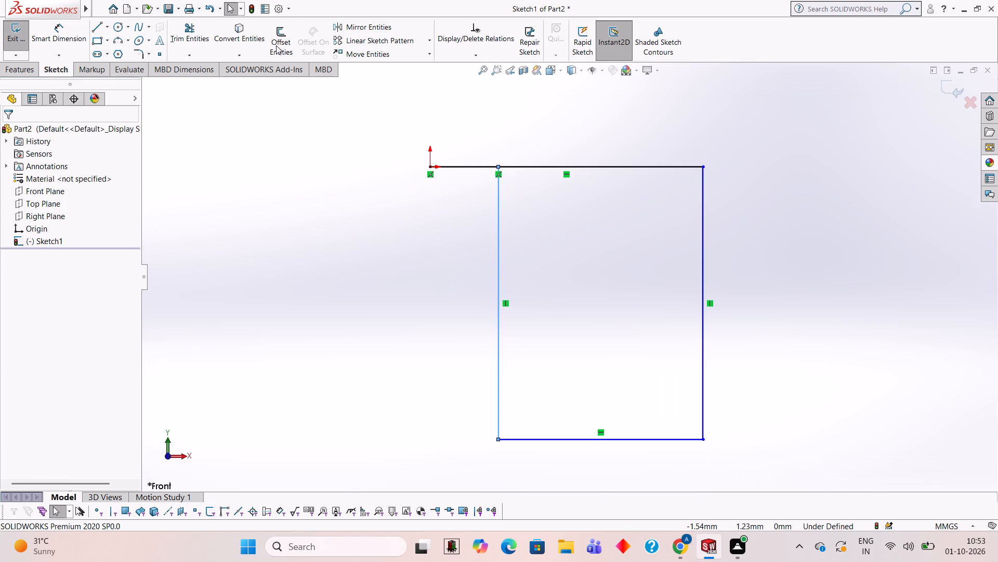
Trim away the vertical line between the 3 mm bottom line's free end and the top line.
{"action": "left_click", "coordinate": [192, 33]}
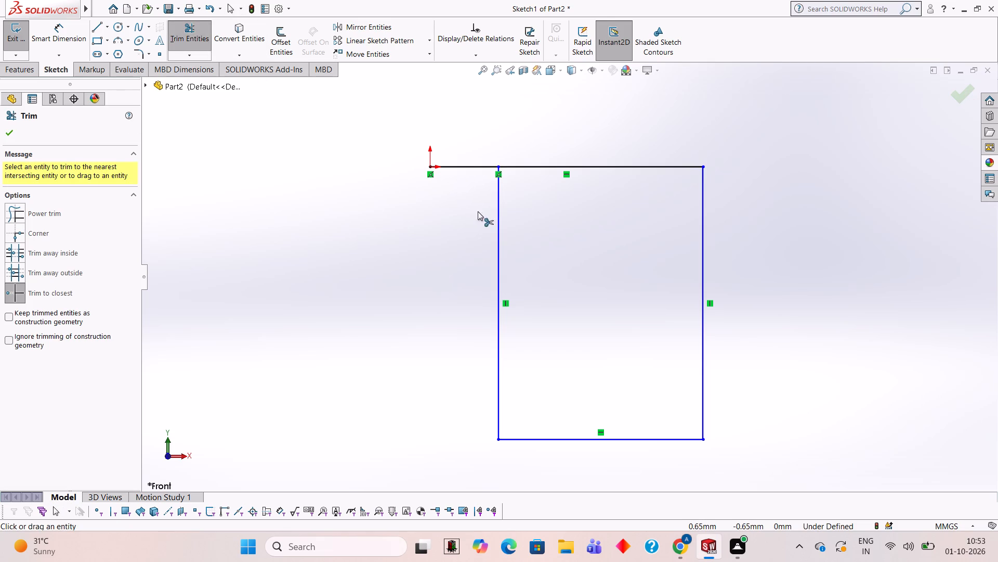
{"action": "left_click", "coordinate": [496, 237]}
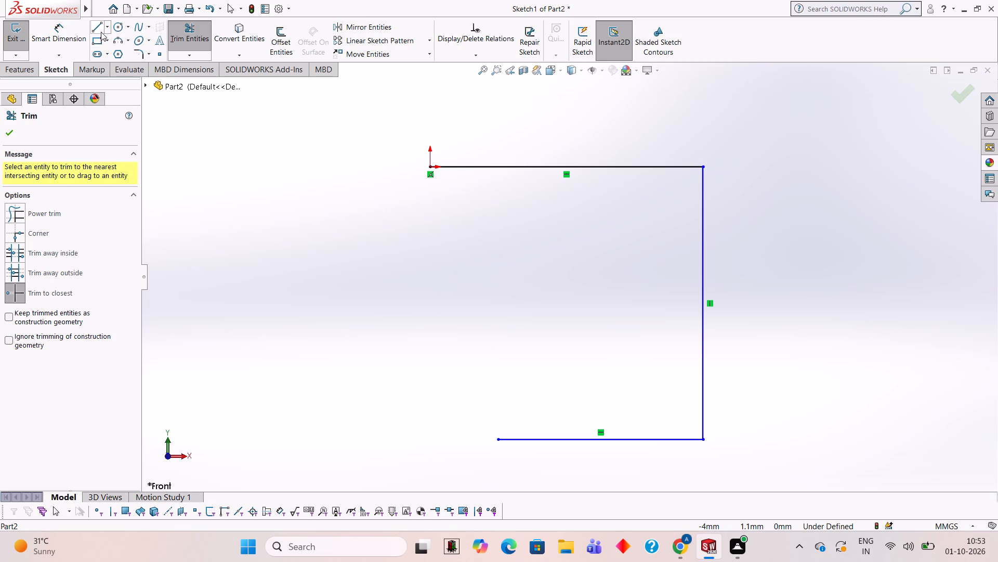
Draw a 3 mm line from the origin along the top line, continuing with a 4 mm vertical line down to the bottom line.
{"action": "left_click", "coordinate": [99, 30]}
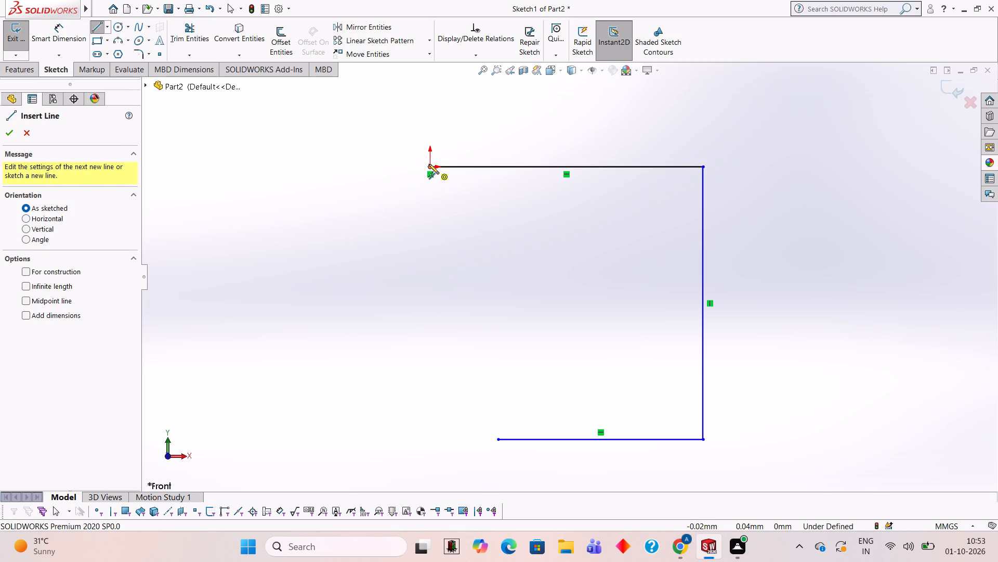
{"action": "left_click", "coordinate": [428, 164]}
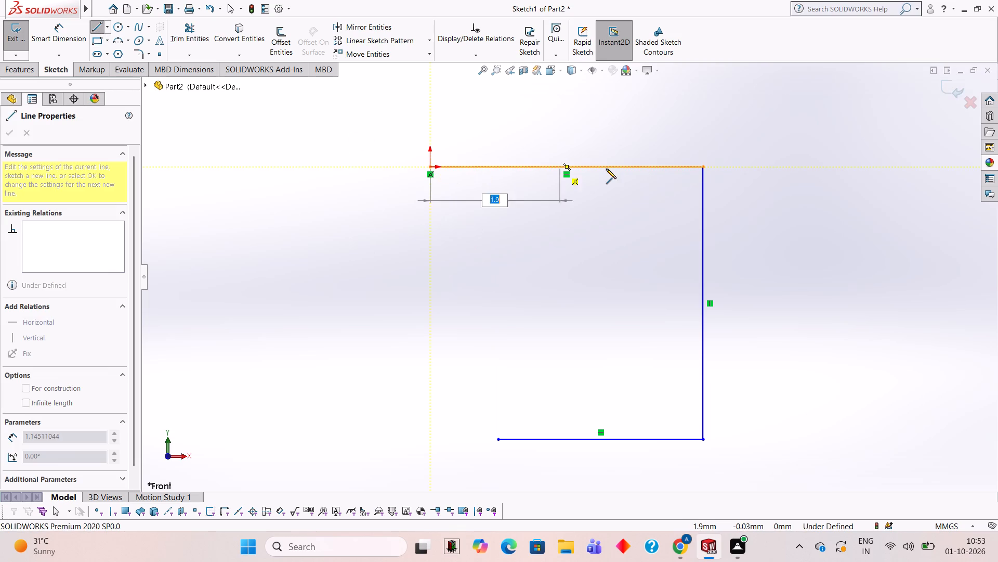
{"action": "key", "text": "3"}
{"action": "key", "text": "Return"}
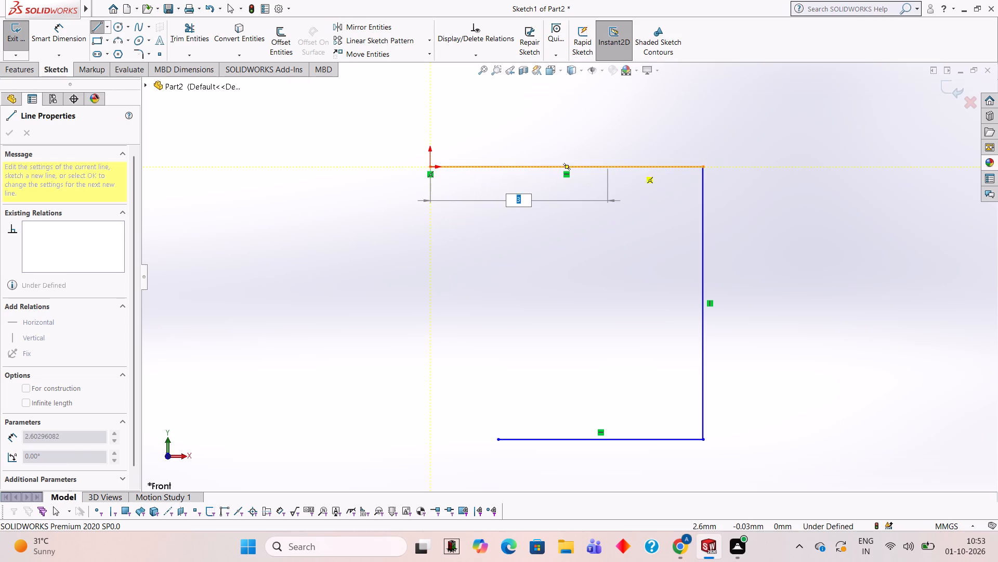
{"action": "left_click", "coordinate": [635, 439]}
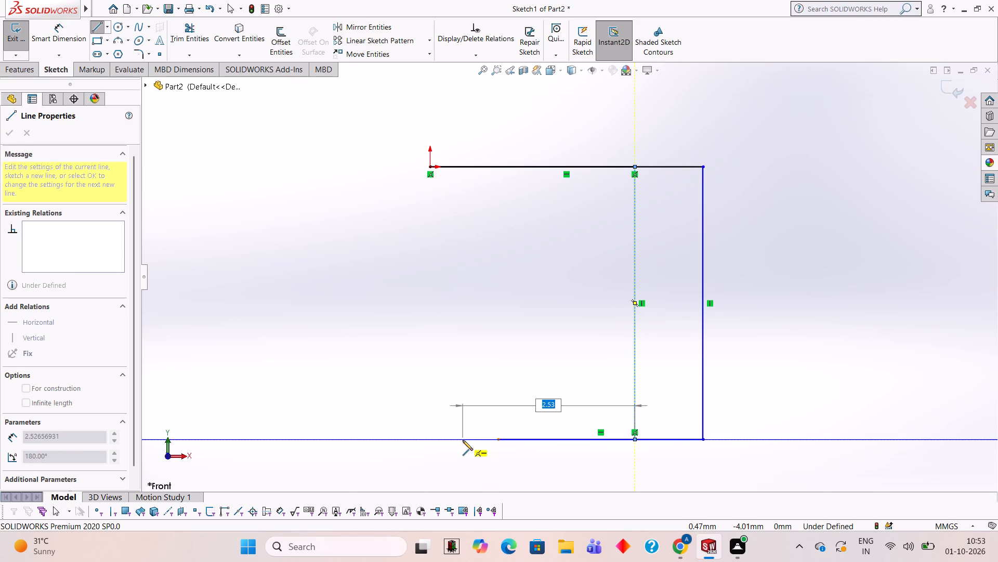
{"action": "key", "text": "Escape"}
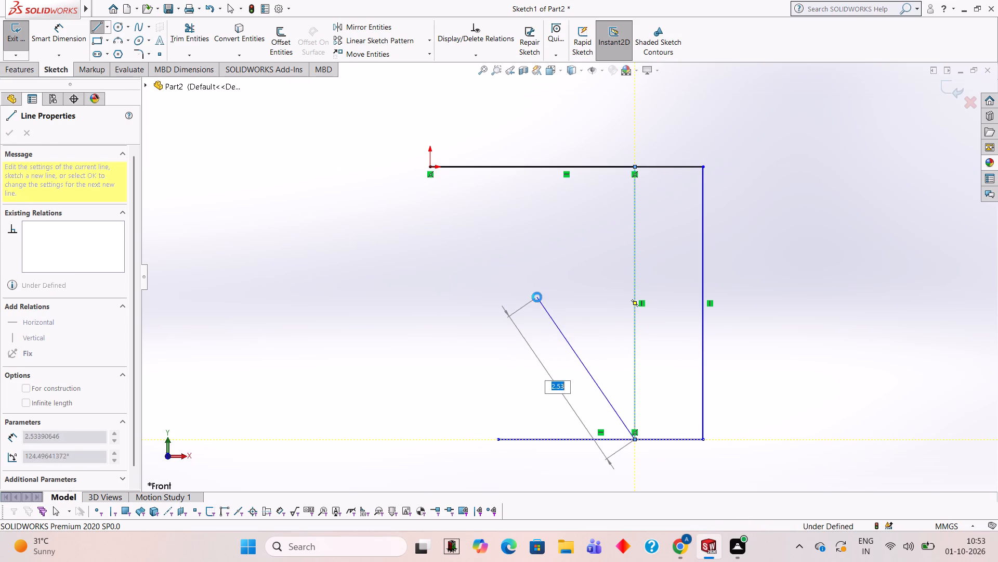
Trim away the whole bottom line, the outer vertical line and the top line's piece beyond the new vertical line.
{"action": "left_click", "coordinate": [184, 31]}
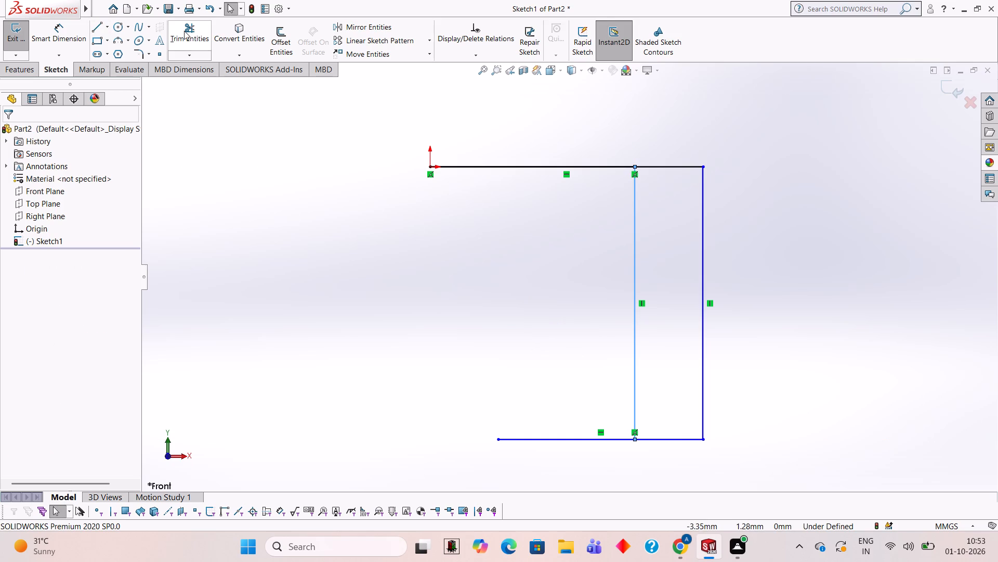
{"action": "left_click", "coordinate": [526, 437]}
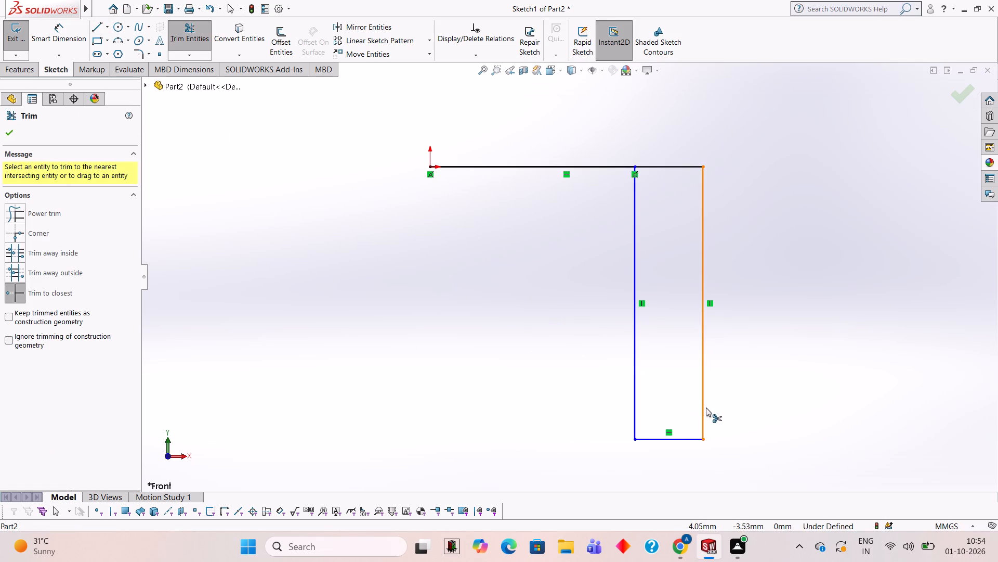
{"action": "left_click", "coordinate": [704, 407]}
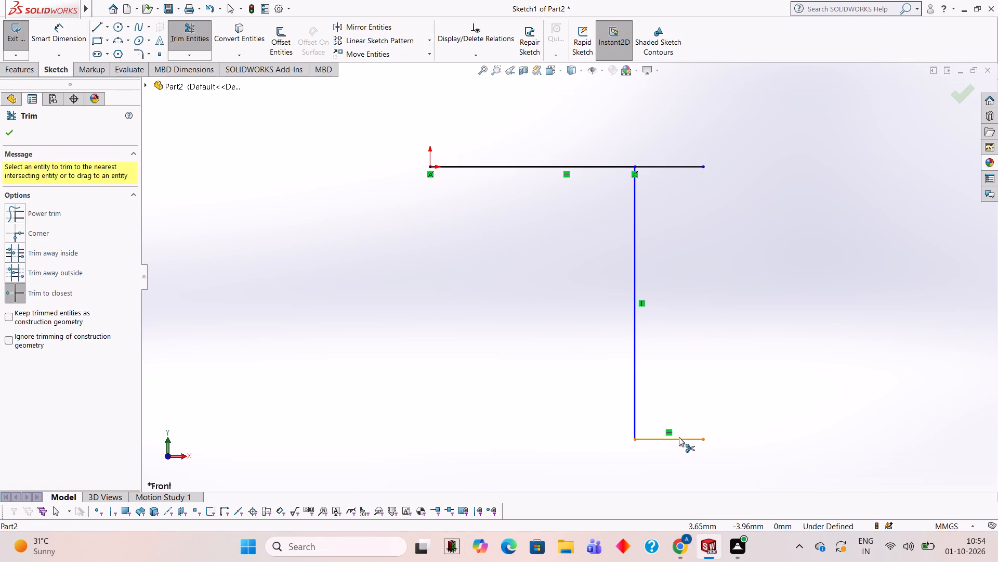
{"action": "left_click", "coordinate": [679, 437]}
{"action": "left_click", "coordinate": [669, 167]}
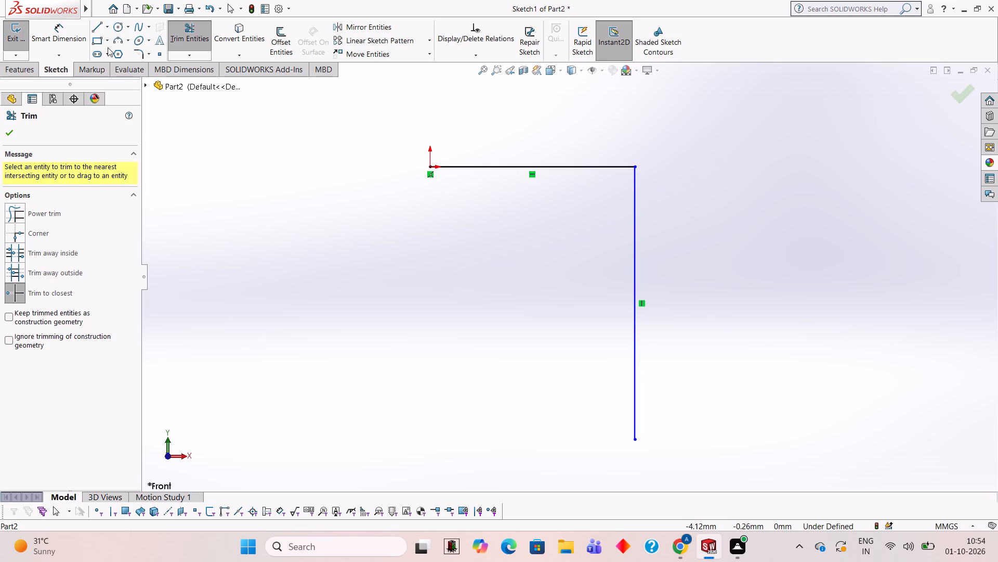
Draw a 3 mm horizontal bottom line from the vertical line's lower end, and close the profile with a vertical line to the origin.
{"action": "left_click", "coordinate": [91, 25]}
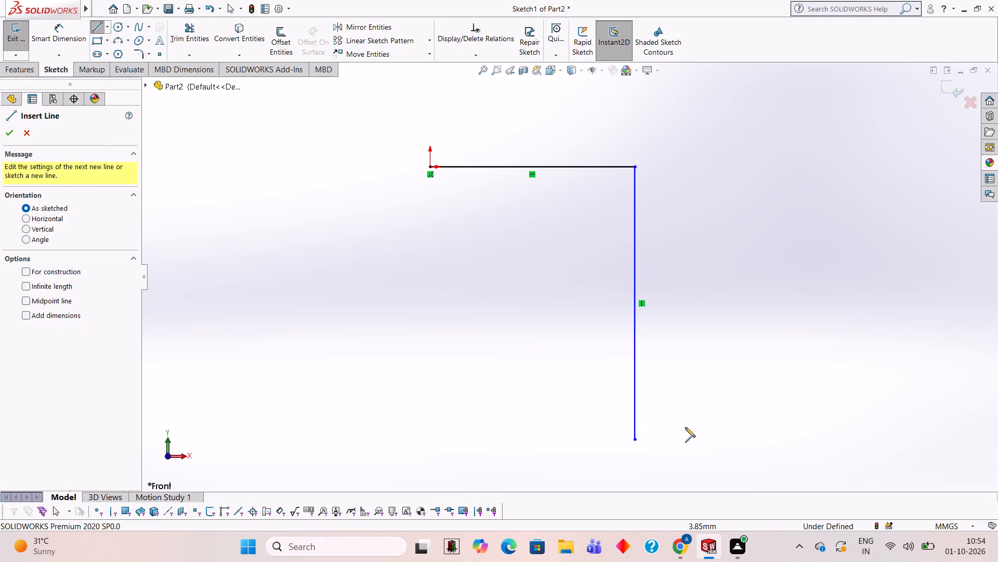
{"action": "left_click", "coordinate": [634, 439]}
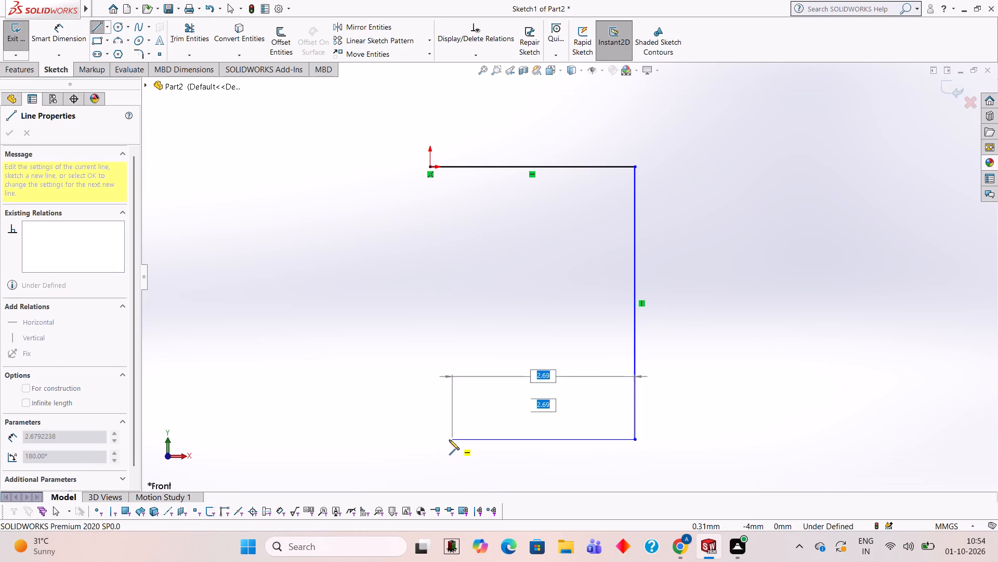
{"action": "key", "text": "3"}
{"action": "key", "text": "Return"}
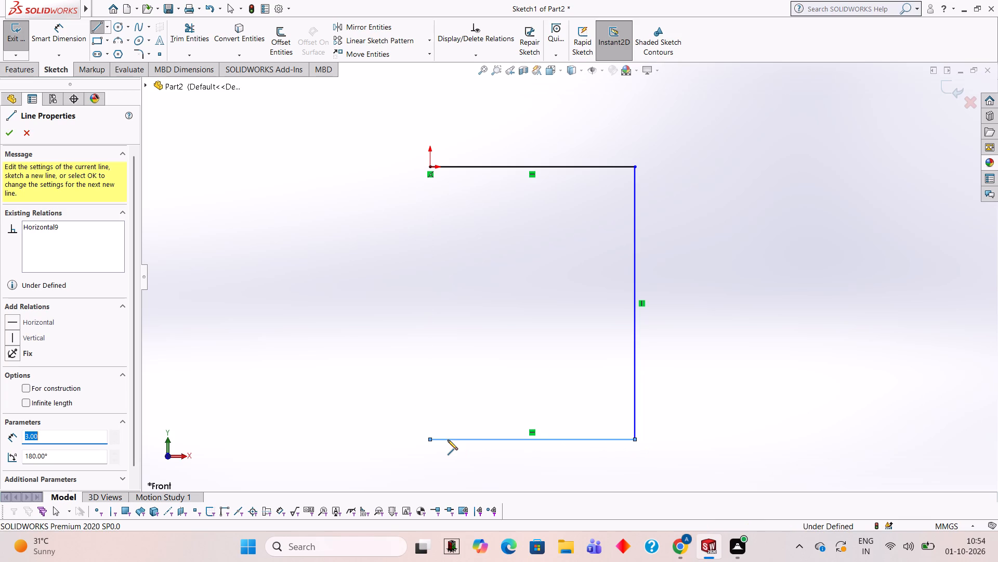
{"action": "left_click", "coordinate": [430, 164]}
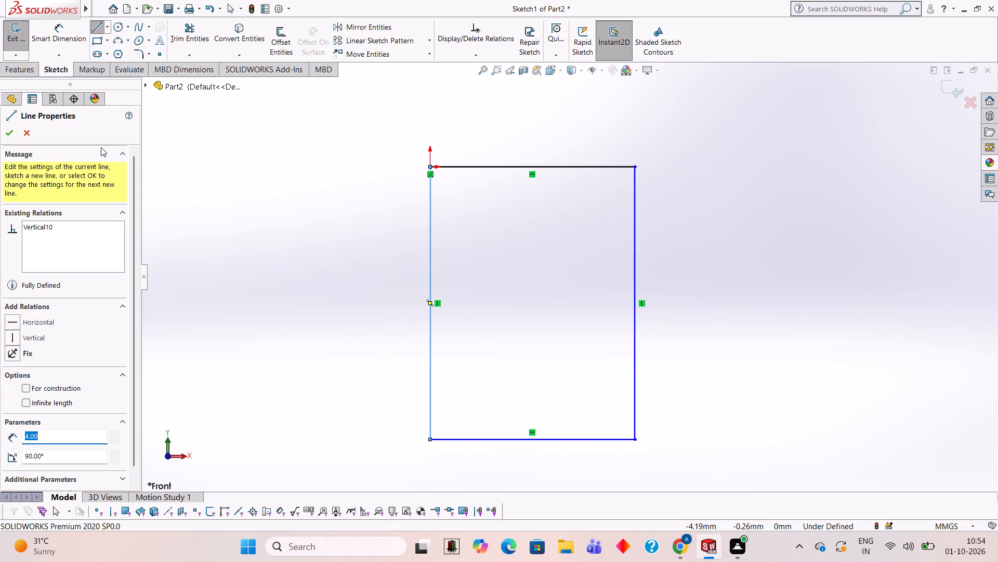
Dimension the vertical line opposite the origin at 4 mm and the top line at 3 mm.
{"action": "left_click", "coordinate": [68, 37]}
{"action": "left_click", "coordinate": [634, 263]}
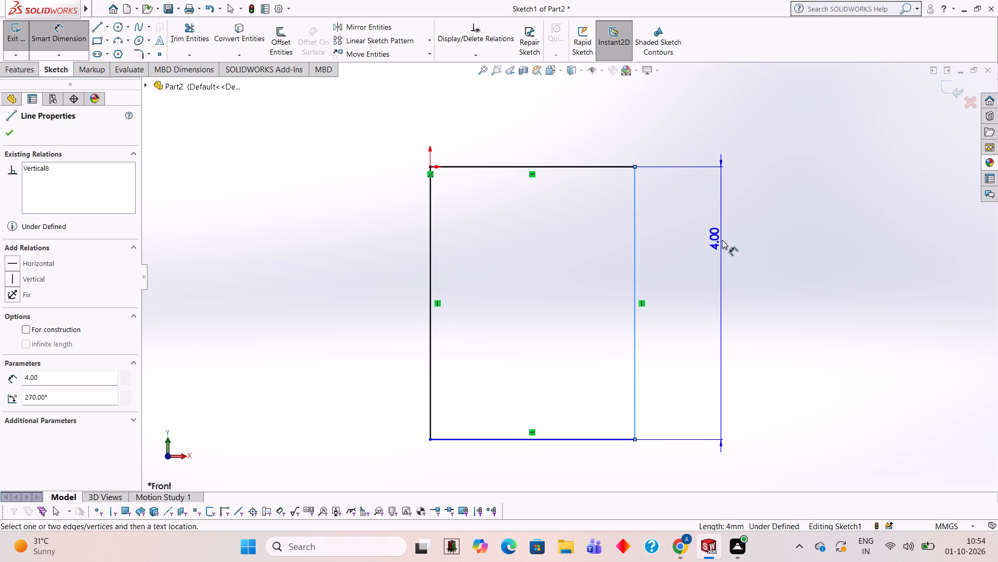
{"action": "left_click", "coordinate": [722, 240]}
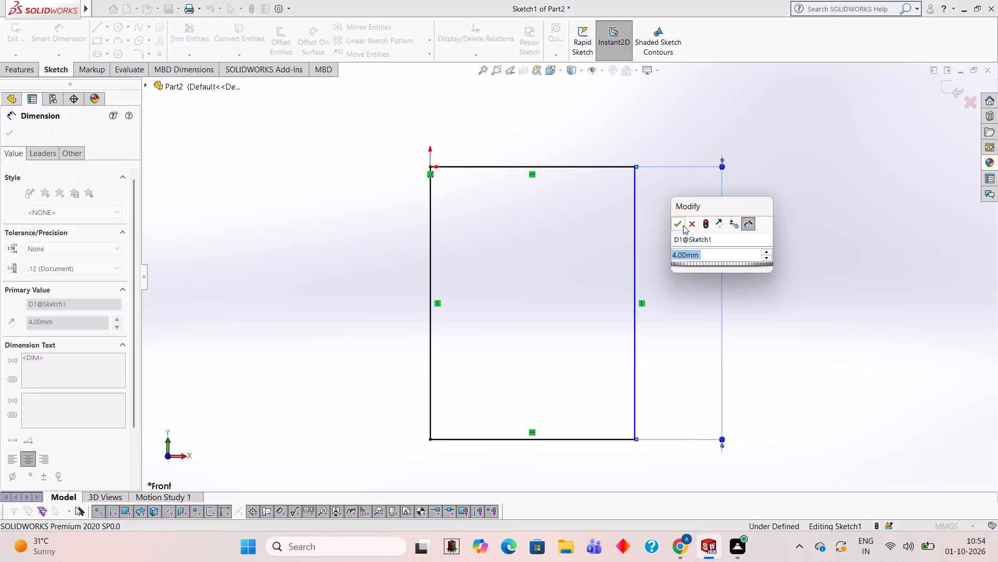
{"action": "left_click", "coordinate": [683, 225]}
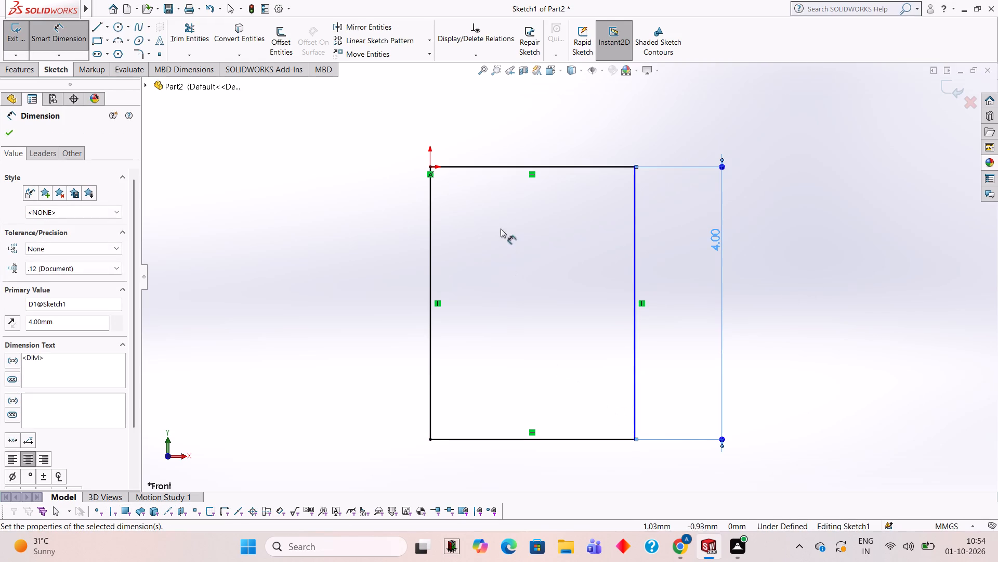
{"action": "left_click", "coordinate": [487, 169]}
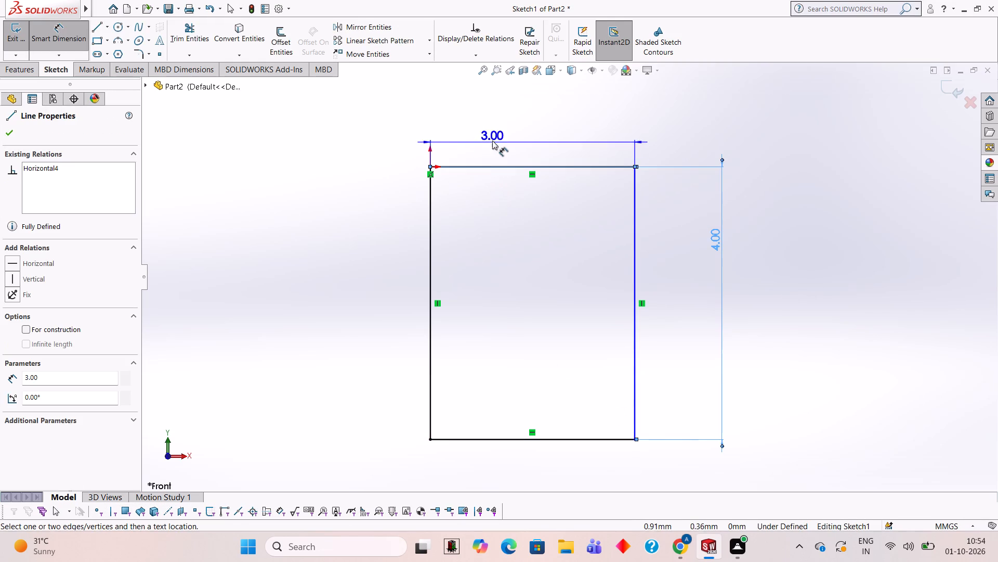
{"action": "left_click", "coordinate": [497, 114]}
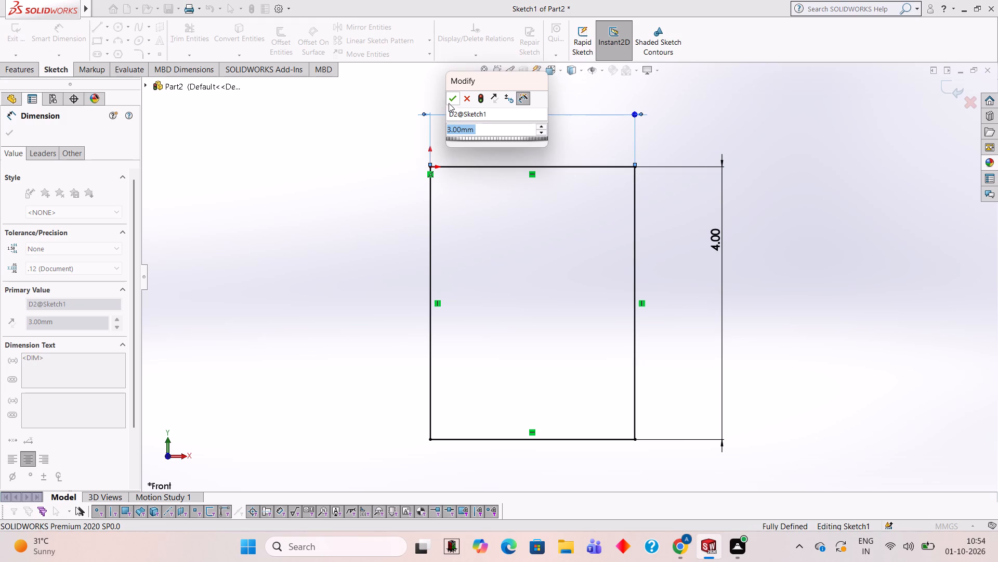
{"action": "left_click", "coordinate": [450, 100]}
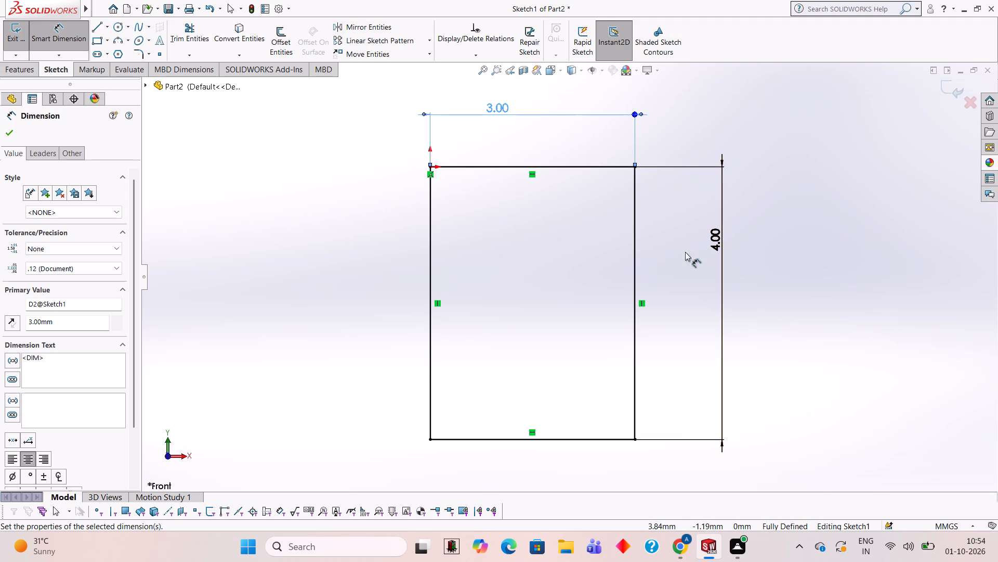
{"action": "left_click", "coordinate": [756, 186]}
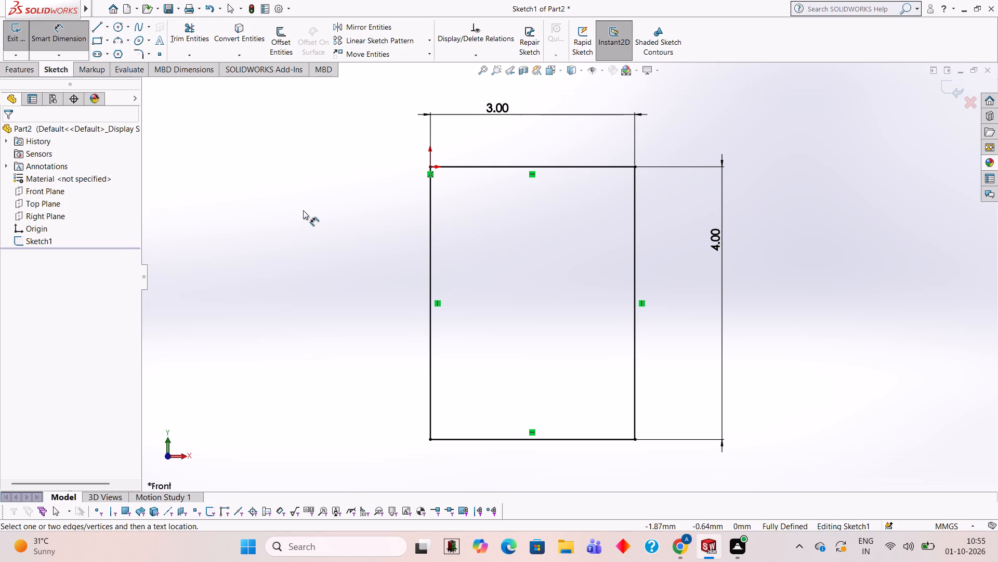
{"action": "key", "text": "Escape"}
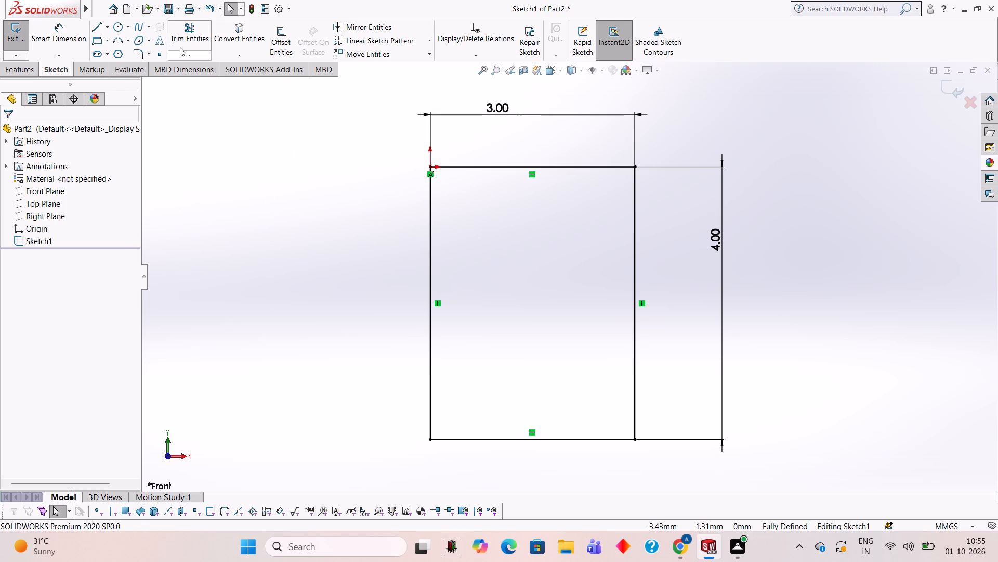
Add a 0.40 mm sketch fillet between the top line and the vertical line opposite the origin.
{"action": "left_click", "coordinate": [136, 53]}
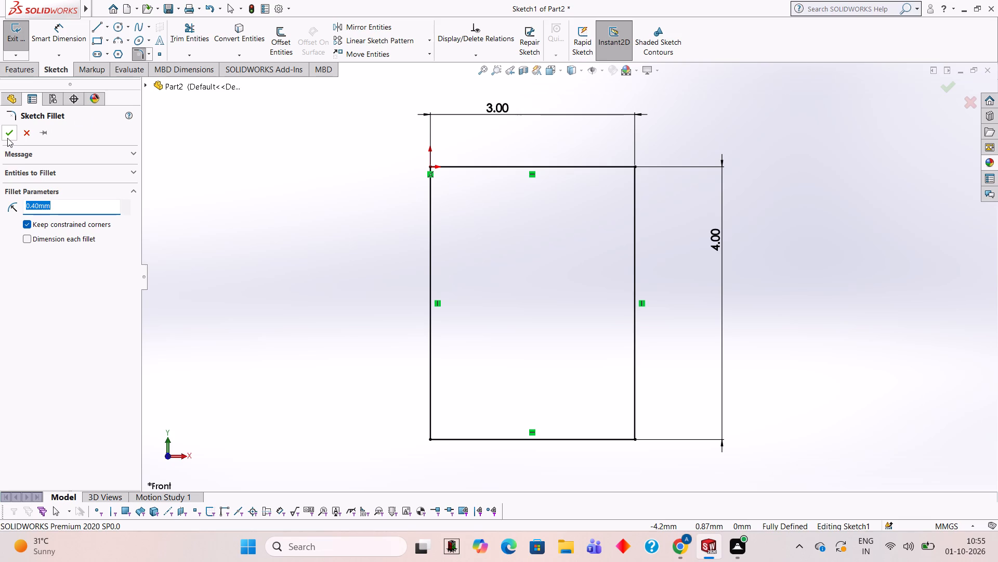
{"action": "left_click", "coordinate": [7, 137]}
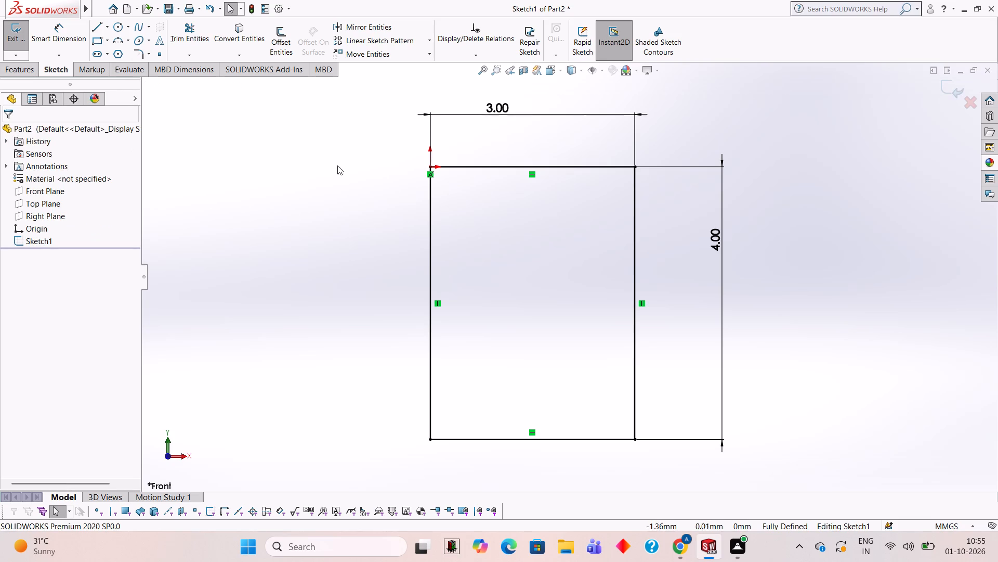
{"action": "left_click", "coordinate": [141, 52]}
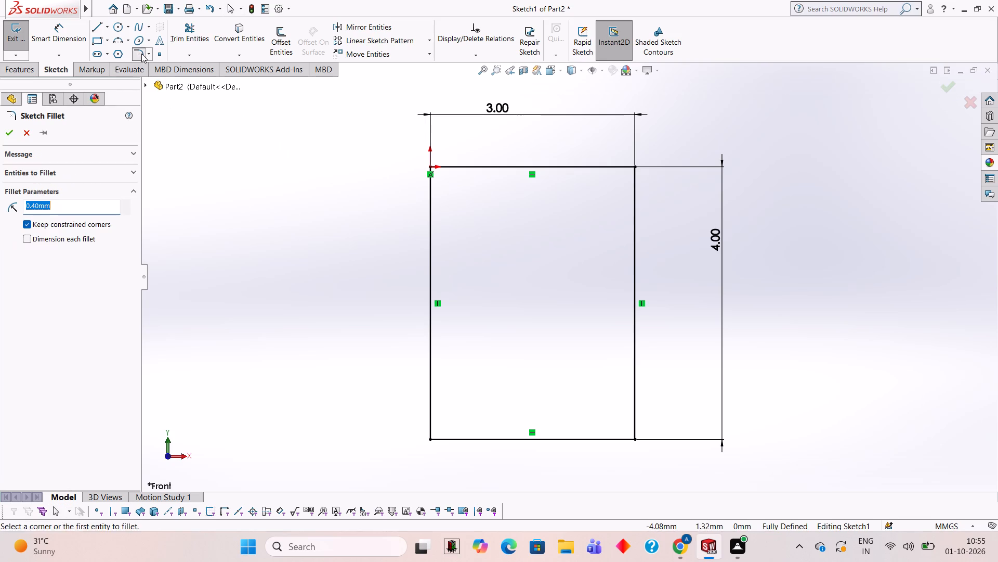
{"action": "left_click", "coordinate": [592, 167]}
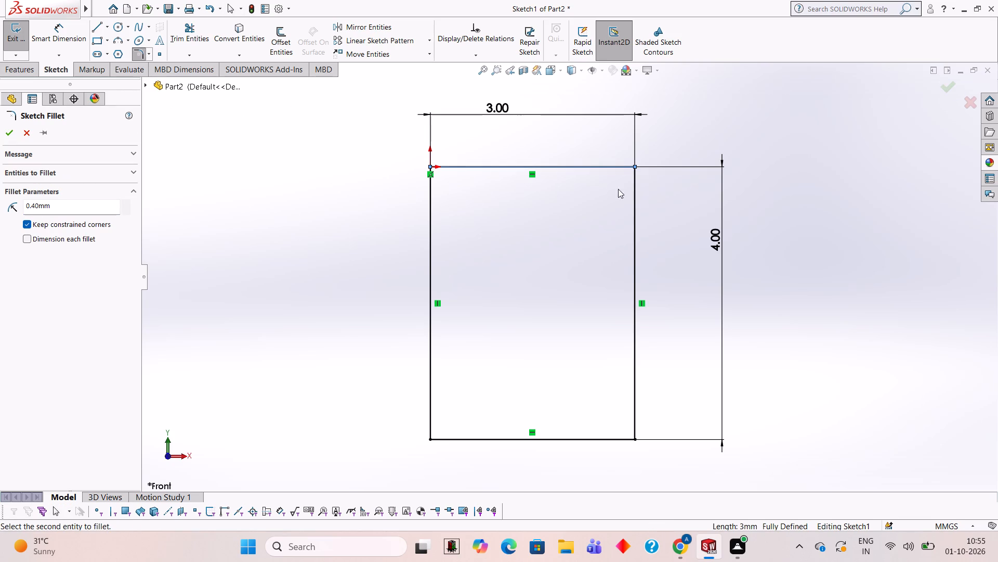
{"action": "left_click", "coordinate": [636, 198]}
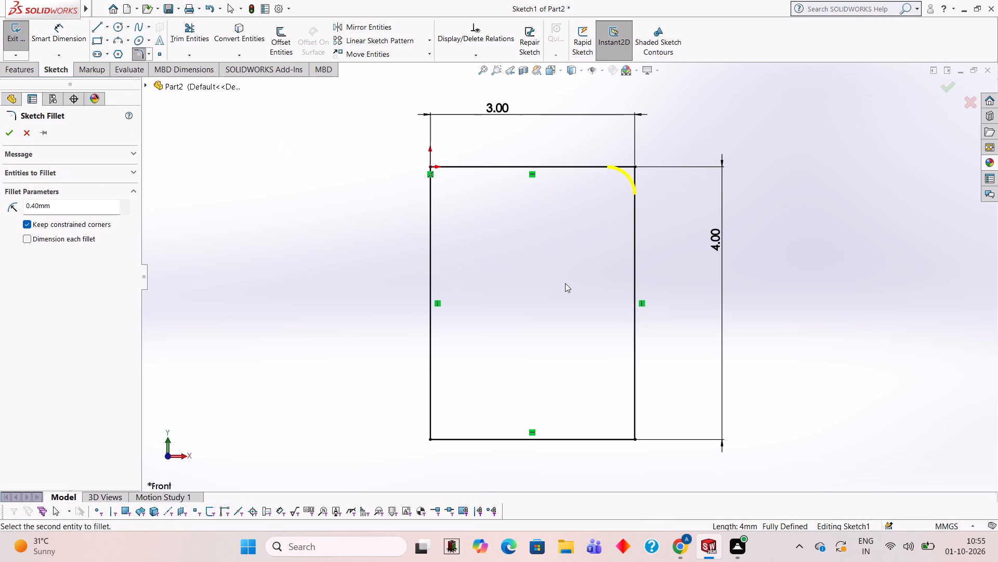
{"action": "left_click", "coordinate": [10, 133]}
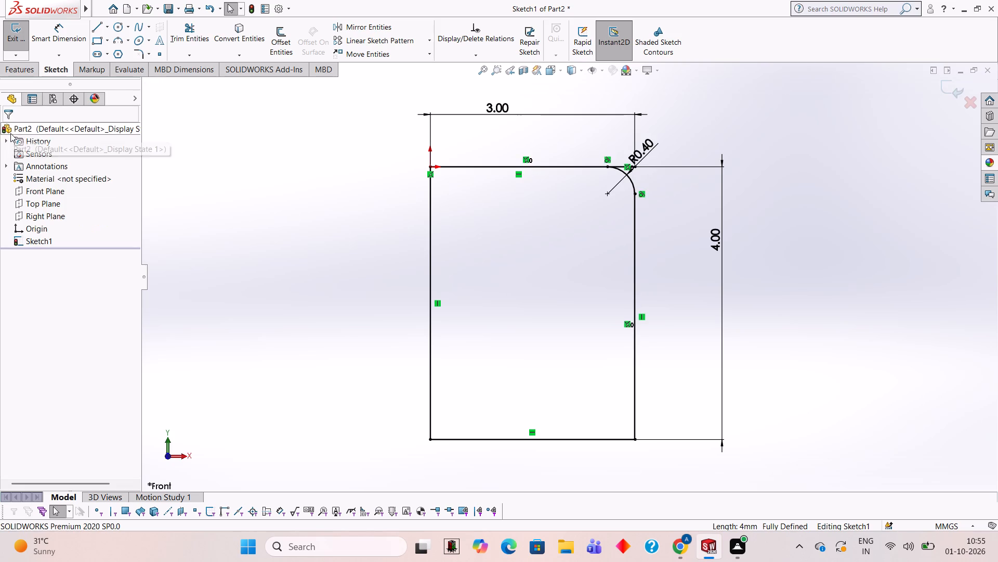
Add a 0.40 mm sketch fillet between the bottom line and the vertical line opposite the origin.
{"action": "left_click", "coordinate": [623, 437]}
{"action": "left_click", "coordinate": [635, 415]}
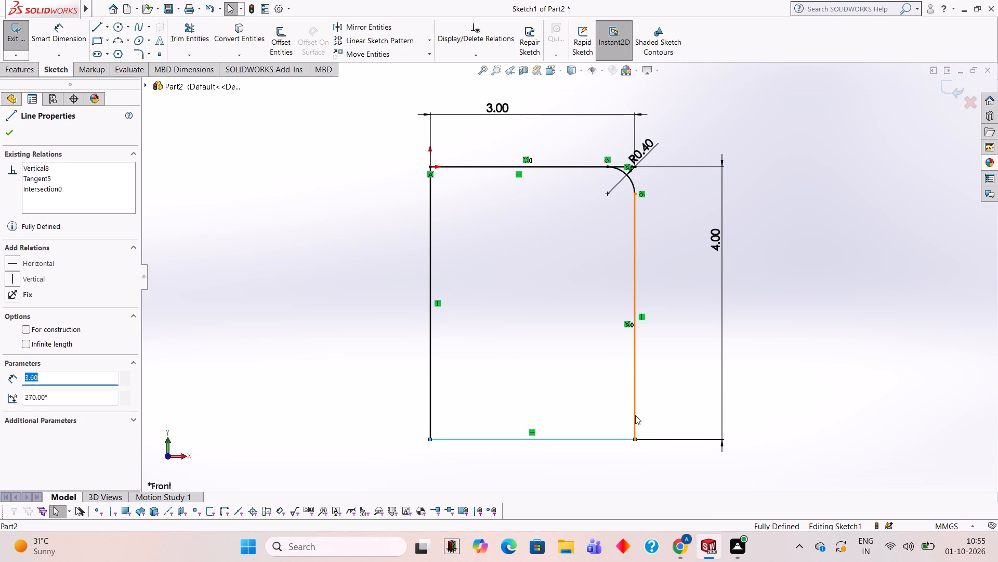
{"action": "left_click", "coordinate": [635, 415]}
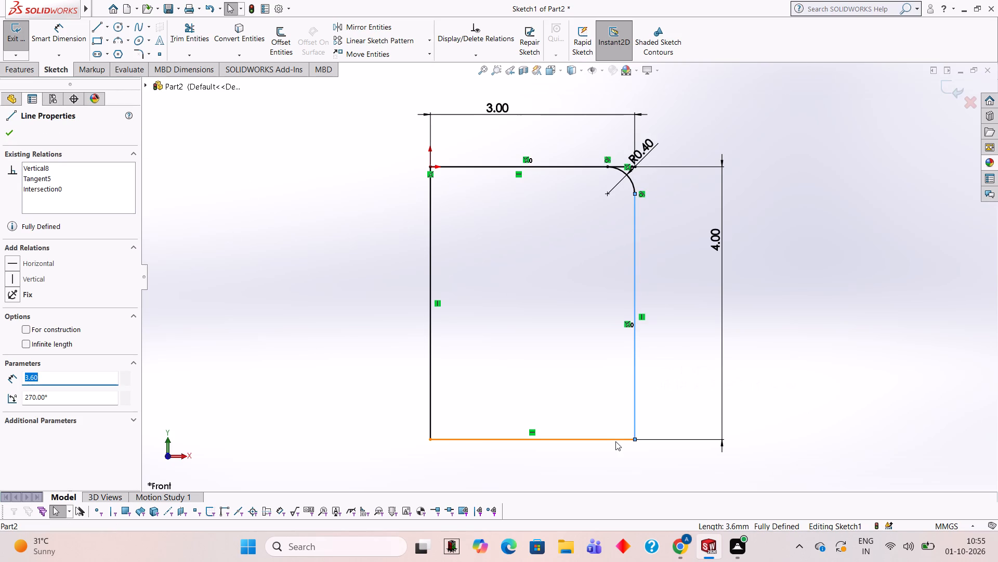
{"action": "left_click", "coordinate": [615, 440]}
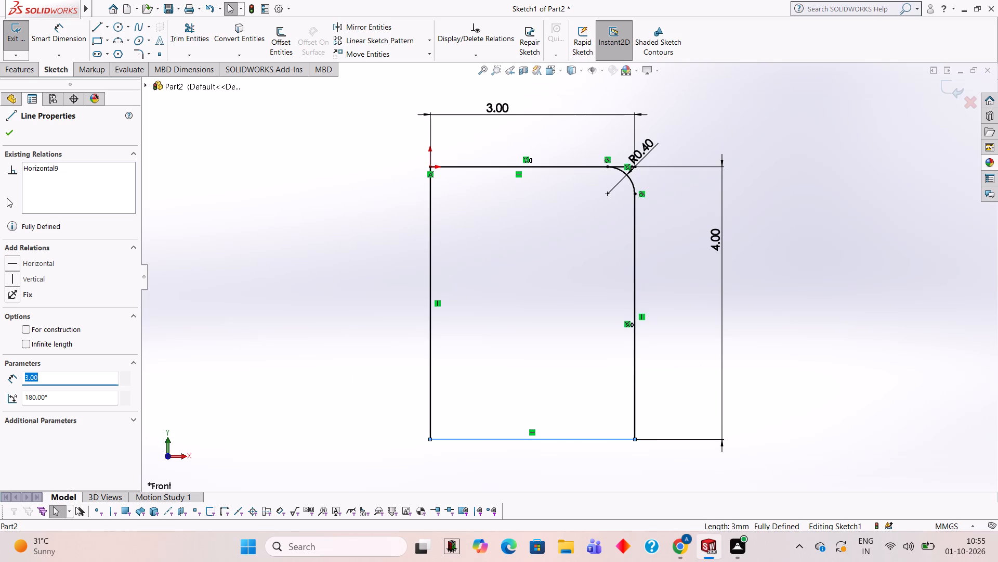
{"action": "left_click", "coordinate": [10, 131]}
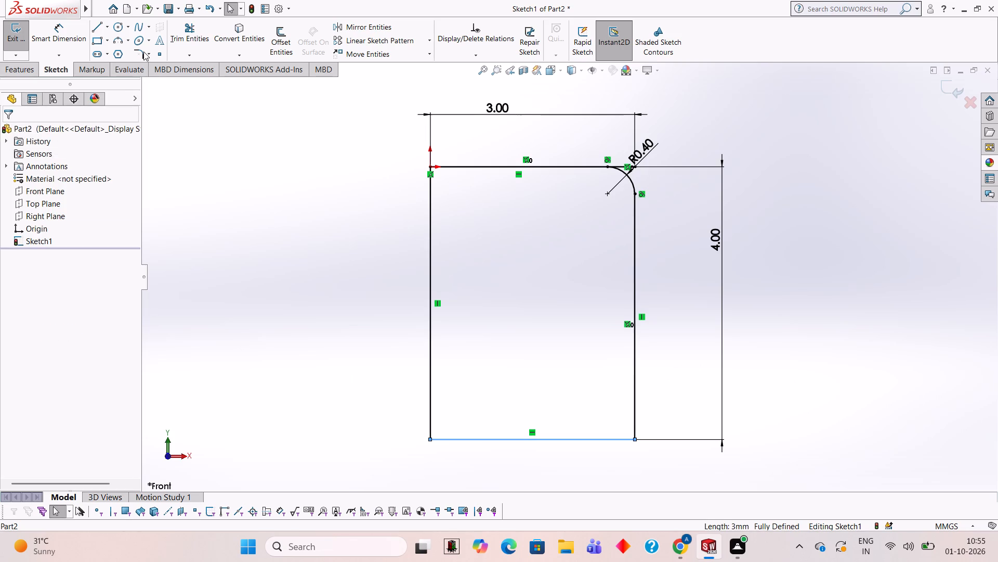
{"action": "left_click", "coordinate": [143, 52]}
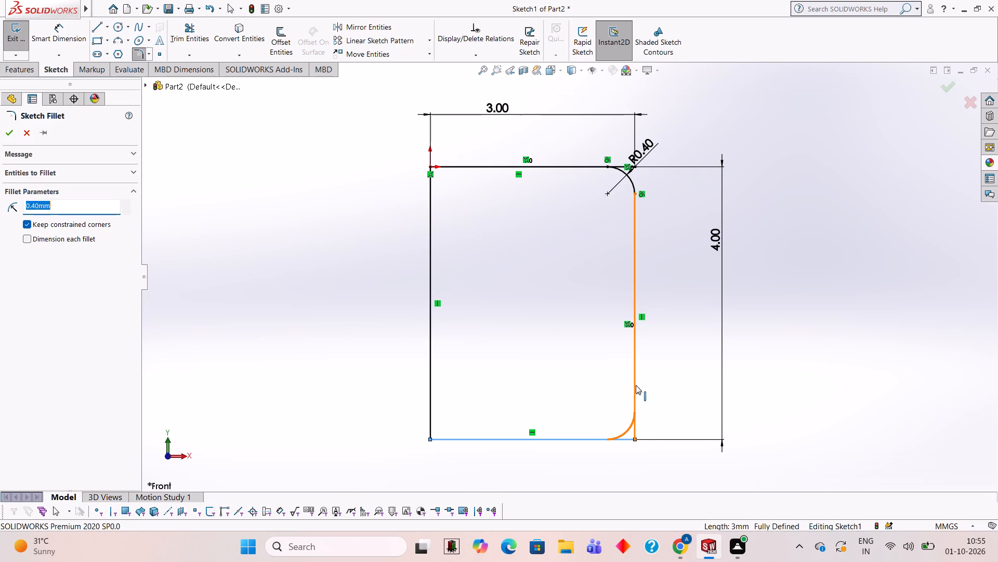
{"action": "left_click", "coordinate": [636, 385]}
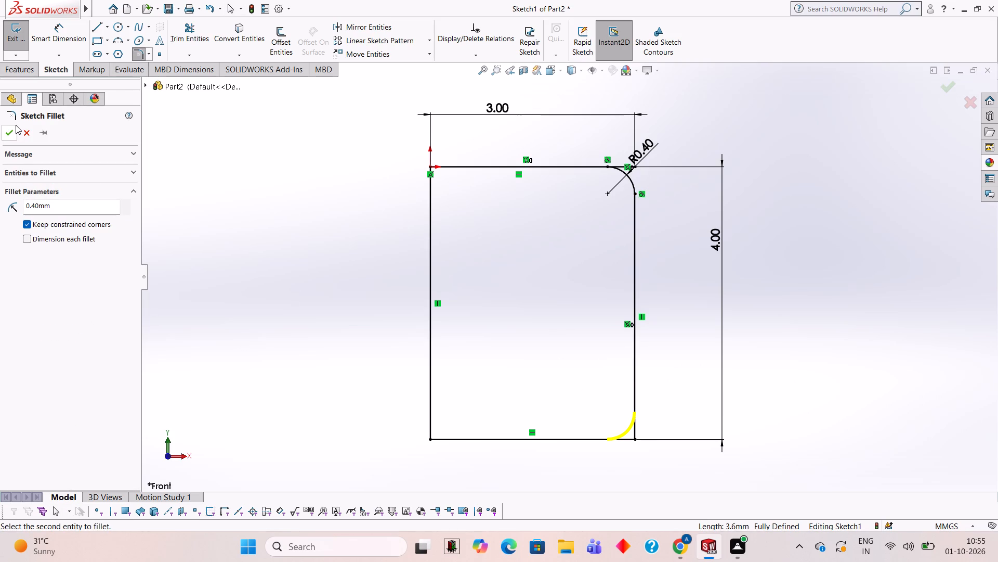
{"action": "left_click", "coordinate": [15, 133]}
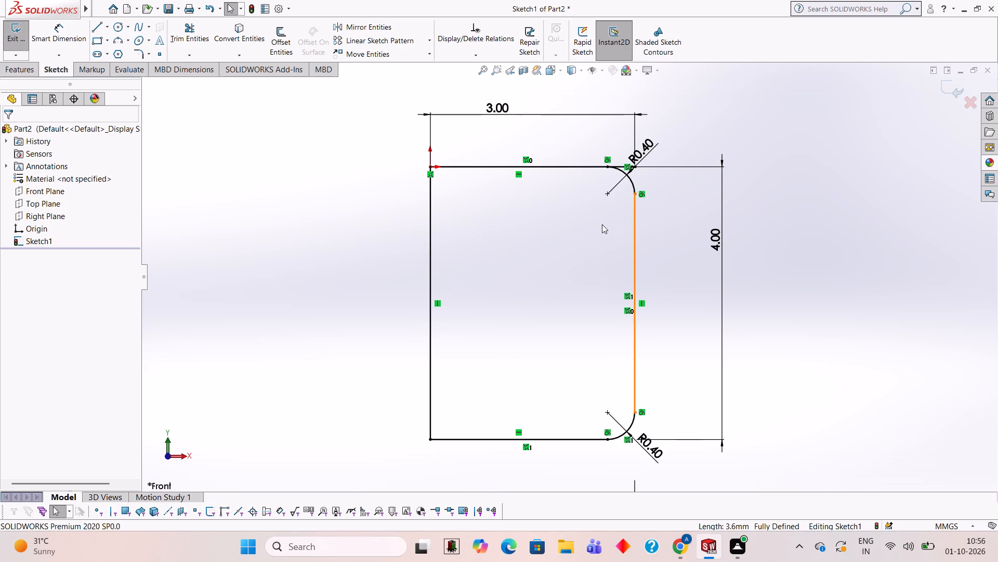
Extrude the filleted rectangular profile to a blind depth of 0.40 mm.
{"action": "left_click", "coordinate": [12, 66]}
{"action": "left_click", "coordinate": [21, 51]}
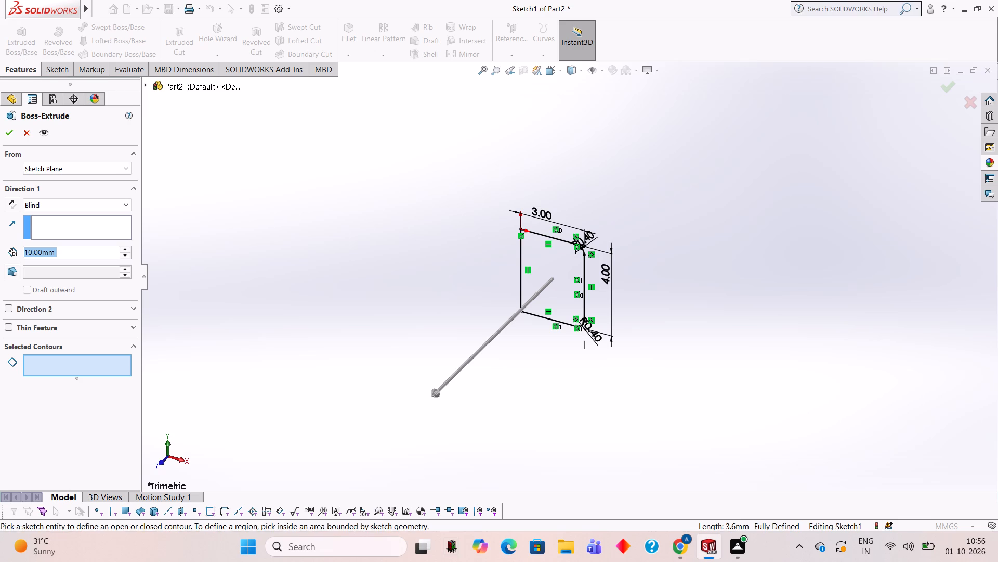
{"action": "left_click", "coordinate": [550, 254]}
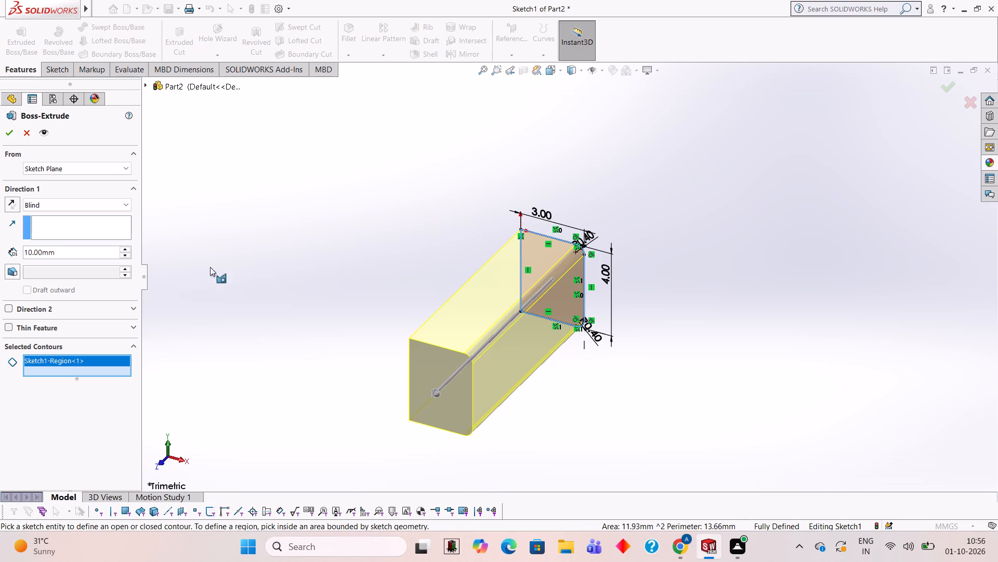
{"action": "left_click", "coordinate": [107, 255]}
{"action": "key", "text": "BackSpace"}
{"action": "key", "text": "BackSpace"}
{"action": "key", "text": "BackSpace"}
{"action": "key", "text": "BackSpace"}
{"action": "key", "text": "BackSpace"}
{"action": "key", "text": "BackSpace"}
{"action": "key", "text": "BackSpace"}
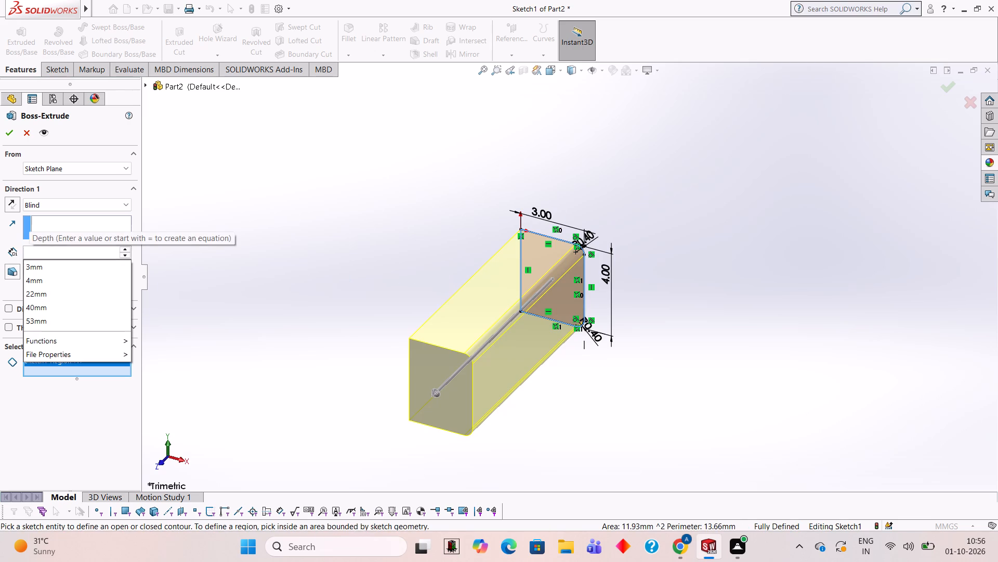
{"action": "type", "text": "0.4"}
{"action": "key", "text": "Return"}
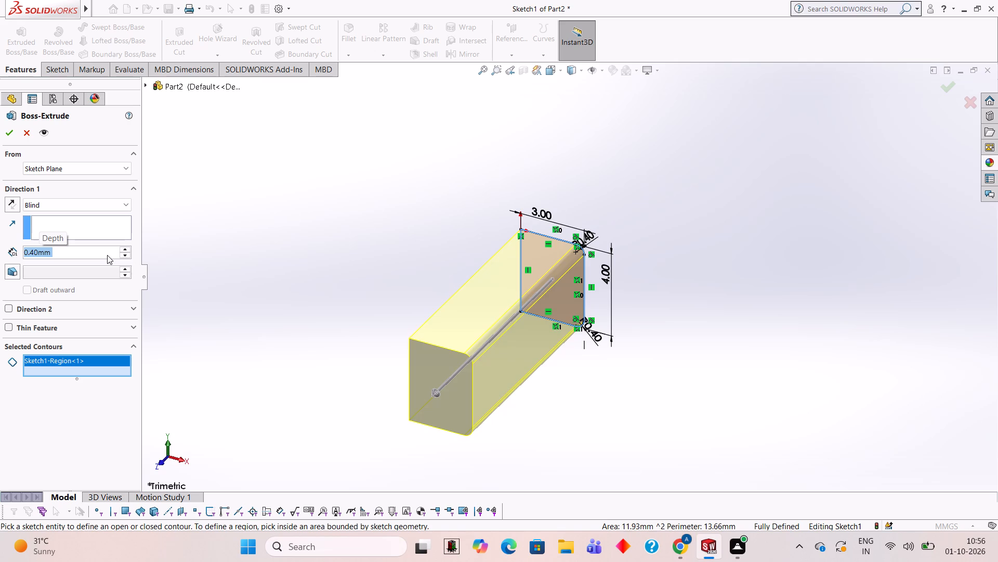
{"action": "left_click", "coordinate": [8, 138]}
On the plate's narrow side face at the origin, sketch a closed rectangle 1.5 mm outward from the front edge and 4 mm high.
{"action": "scroll", "coordinate": [398, 254], "scroll_direction": "down", "scroll_amount": 2}
{"action": "scroll", "coordinate": [557, 317], "scroll_direction": "down", "scroll_amount": 1}
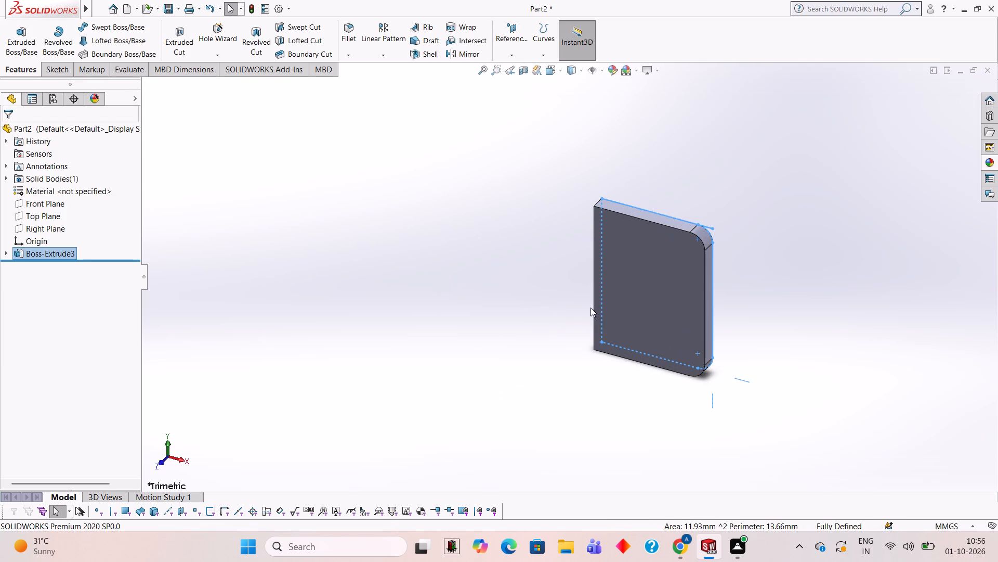
{"action": "left_click", "coordinate": [818, 259]}
{"action": "scroll", "coordinate": [775, 285], "scroll_direction": "down", "scroll_amount": 1}
{"action": "scroll", "coordinate": [759, 344], "scroll_direction": "down", "scroll_amount": 1}
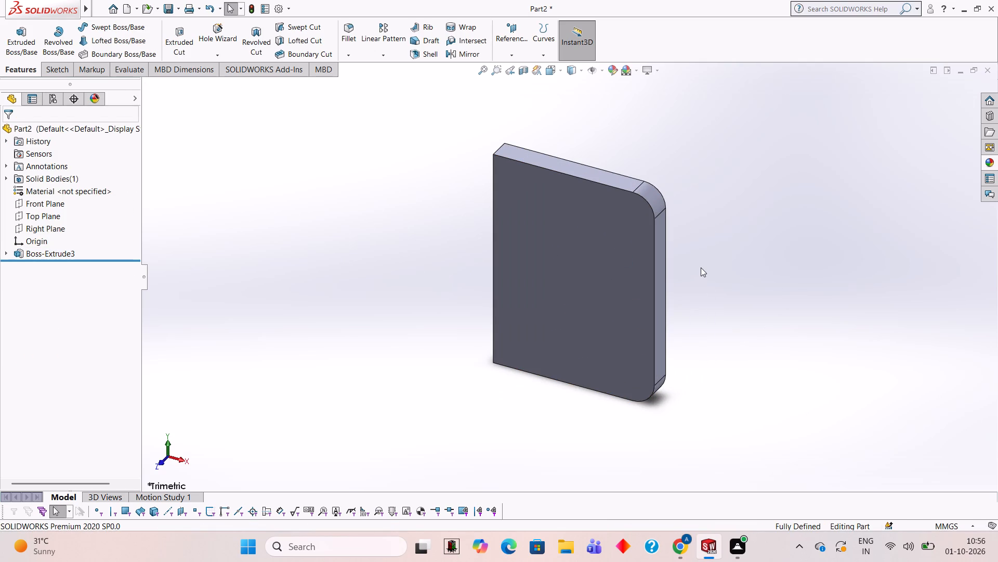
{"action": "middle_click_drag", "start_coordinate": [712, 221], "coordinate": [772, 214]}
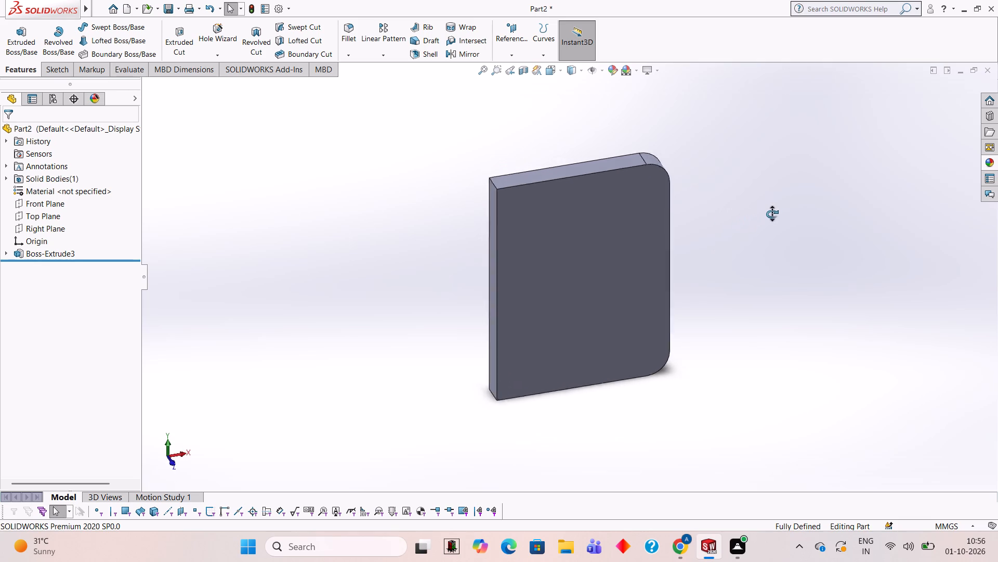
{"action": "middle_click_drag", "start_coordinate": [772, 214], "coordinate": [794, 197]}
{"action": "middle_click_drag", "start_coordinate": [716, 197], "coordinate": [766, 173]}
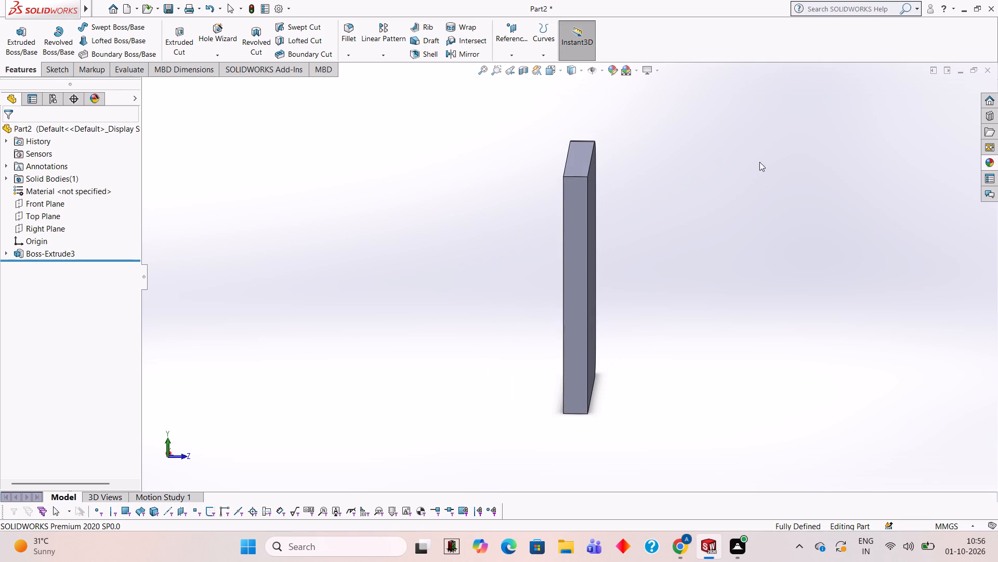
{"action": "left_click", "coordinate": [578, 239]}
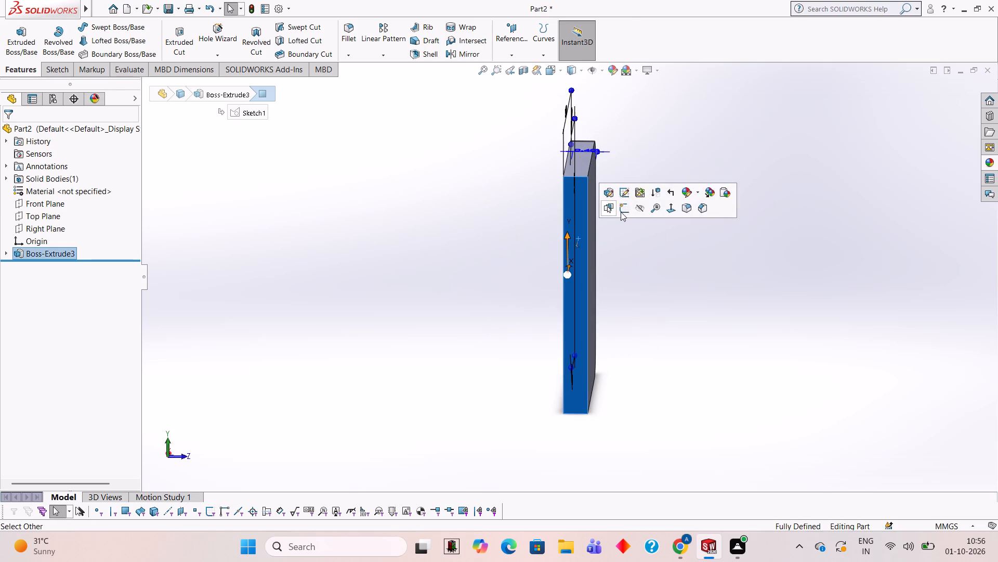
{"action": "left_click", "coordinate": [628, 206]}
{"action": "key", "text": "ctrl+8"}
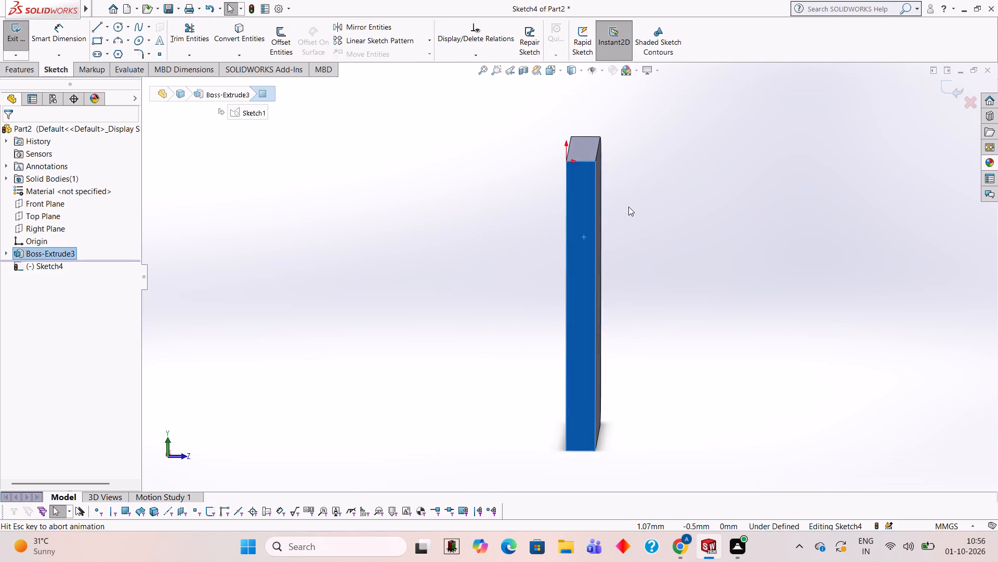
{"action": "left_click", "coordinate": [101, 30]}
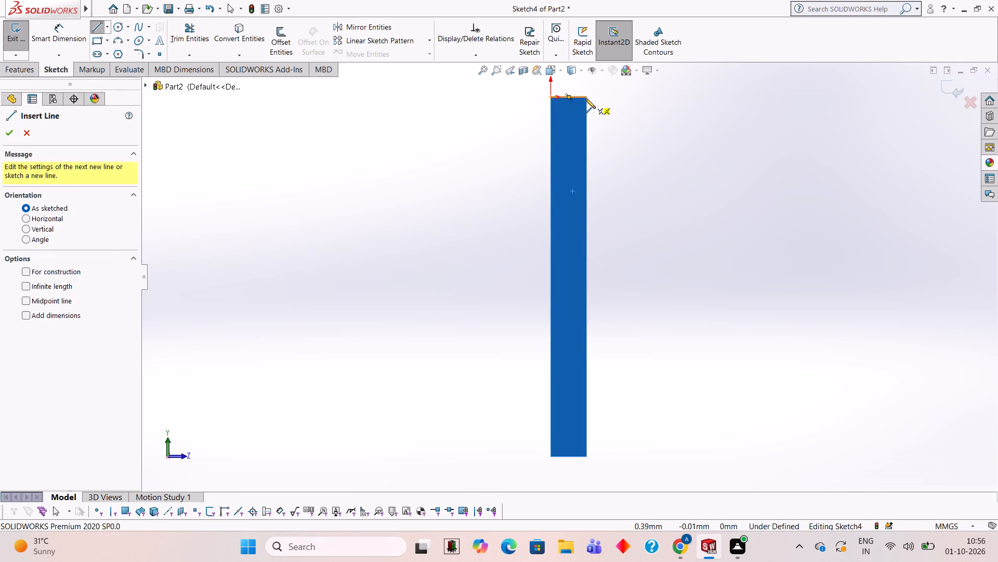
{"action": "left_click", "coordinate": [585, 96]}
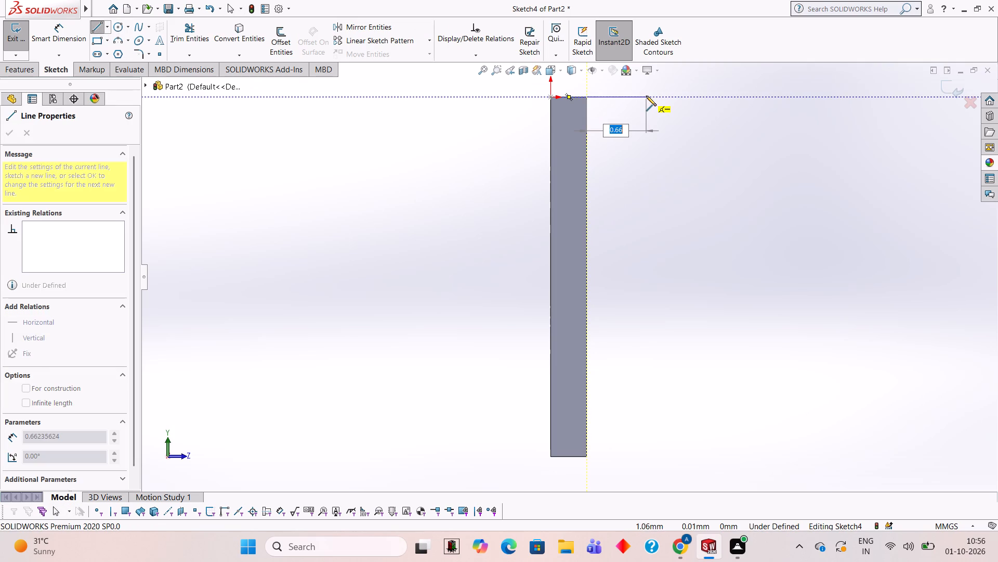
{"action": "key", "text": "1"}
{"action": "type", "text": ".5"}
{"action": "key", "text": "Return"}
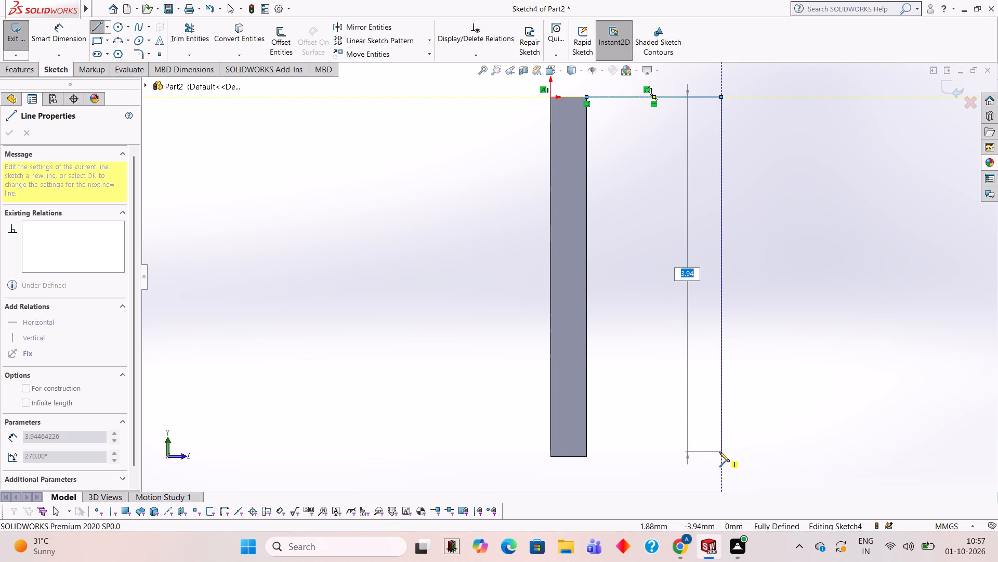
{"action": "key", "text": "4"}
{"action": "key", "text": "Return"}
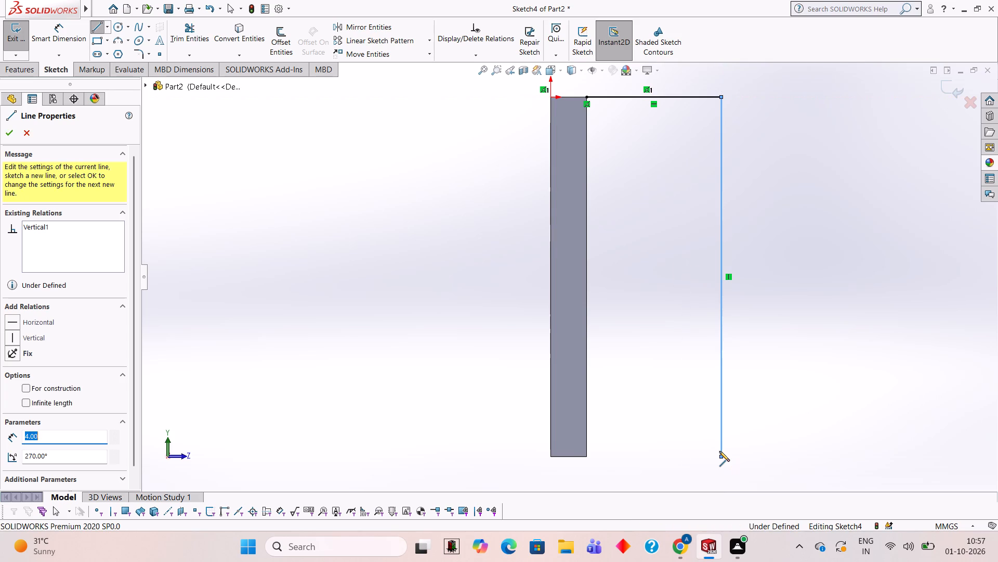
{"action": "left_click", "coordinate": [586, 458]}
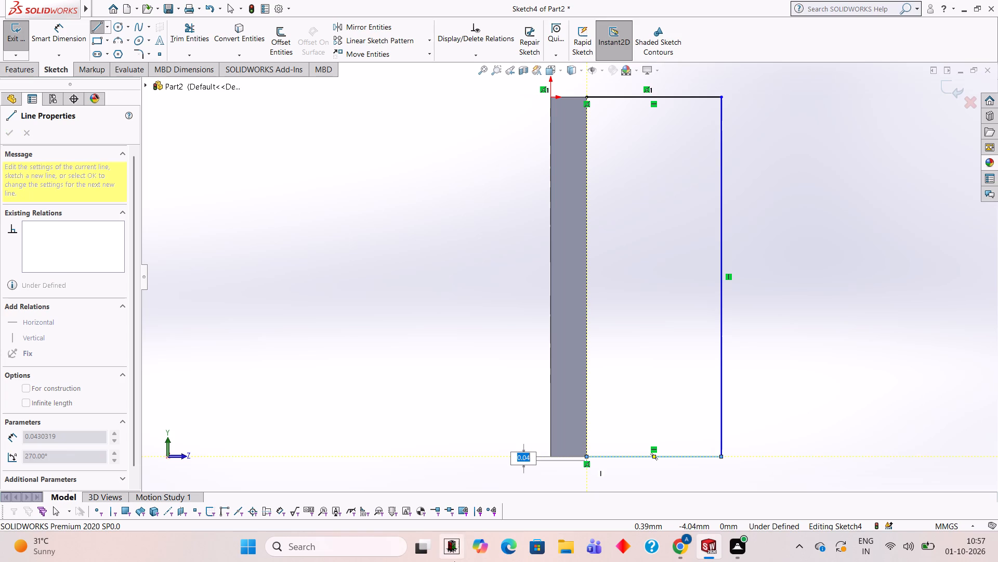
{"action": "left_click", "coordinate": [586, 96]}
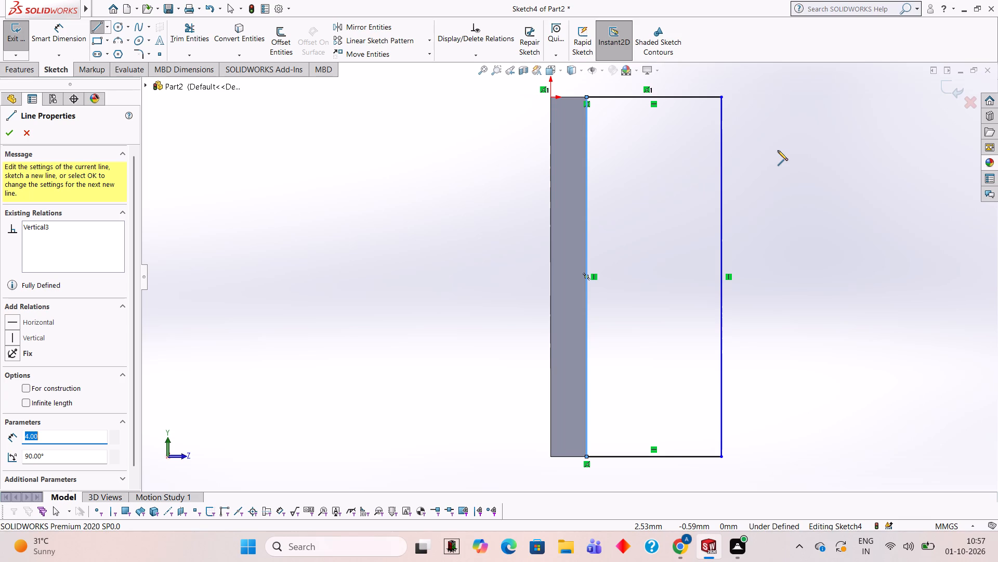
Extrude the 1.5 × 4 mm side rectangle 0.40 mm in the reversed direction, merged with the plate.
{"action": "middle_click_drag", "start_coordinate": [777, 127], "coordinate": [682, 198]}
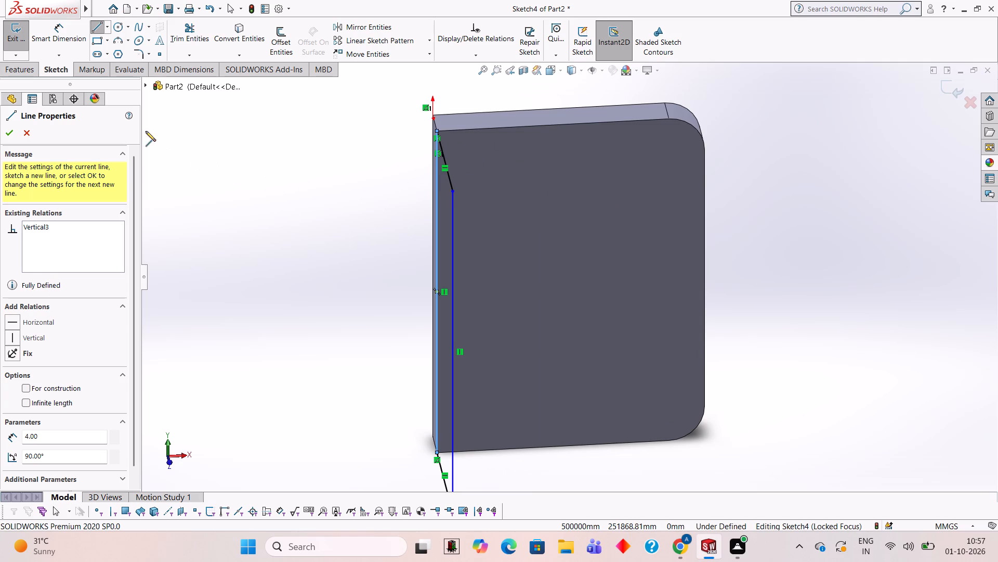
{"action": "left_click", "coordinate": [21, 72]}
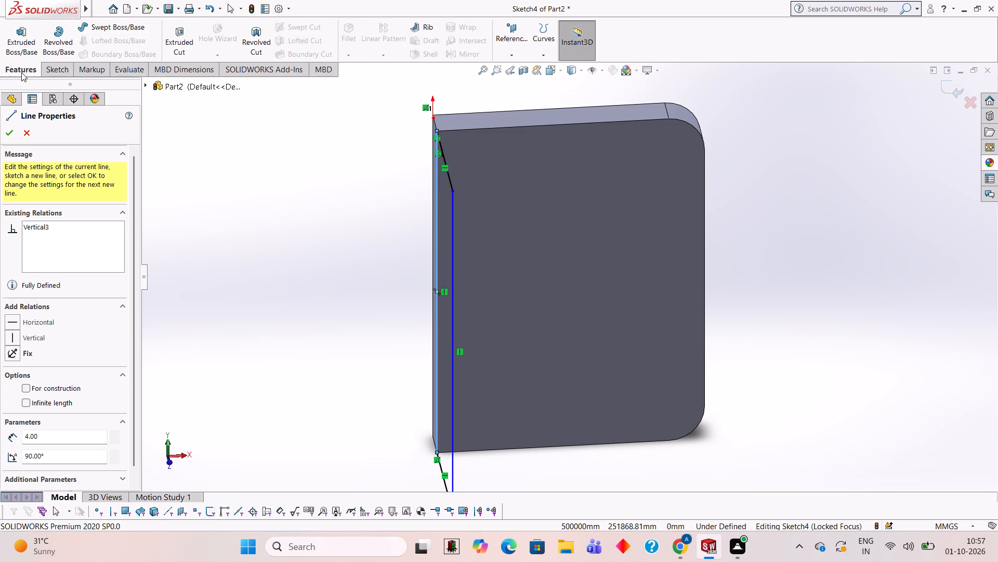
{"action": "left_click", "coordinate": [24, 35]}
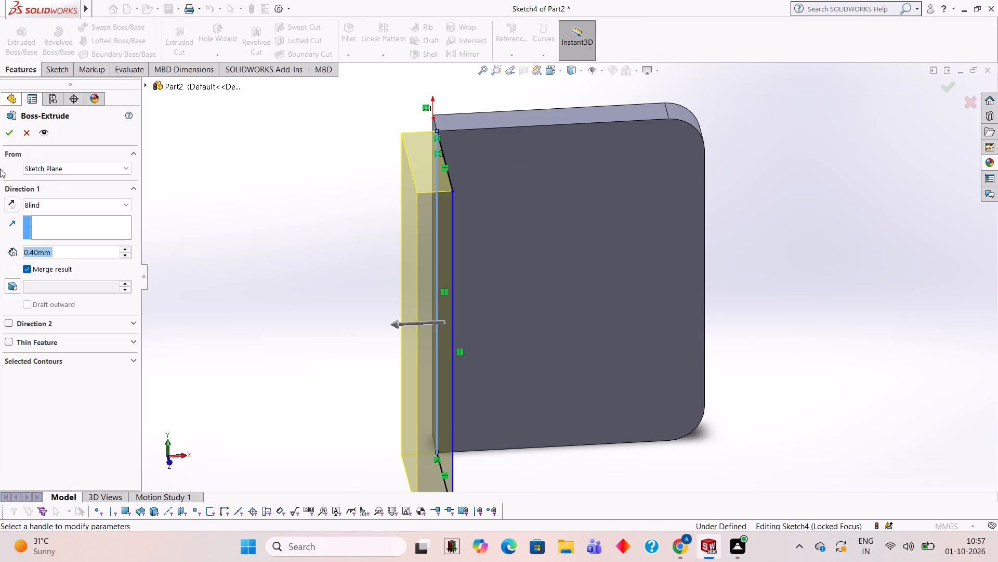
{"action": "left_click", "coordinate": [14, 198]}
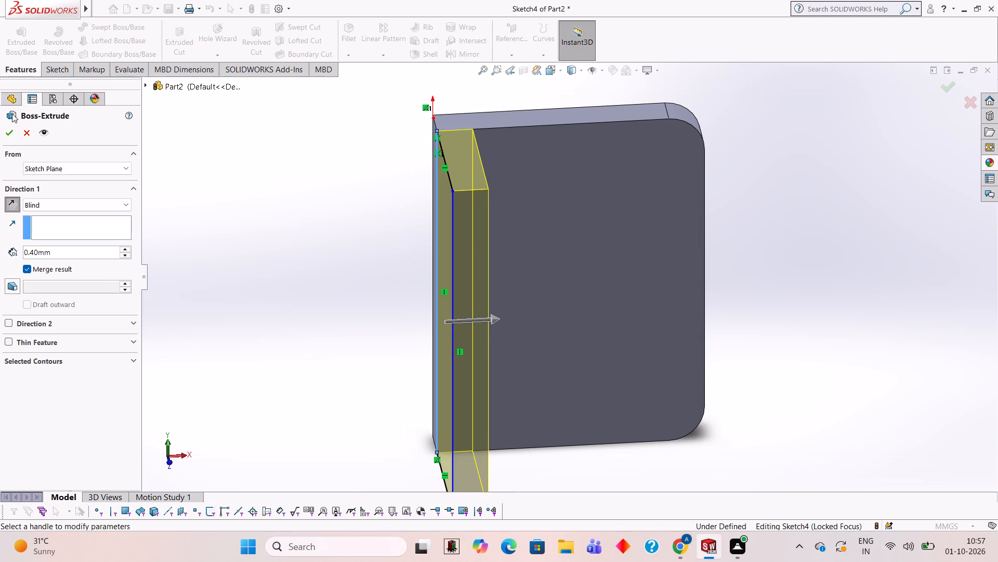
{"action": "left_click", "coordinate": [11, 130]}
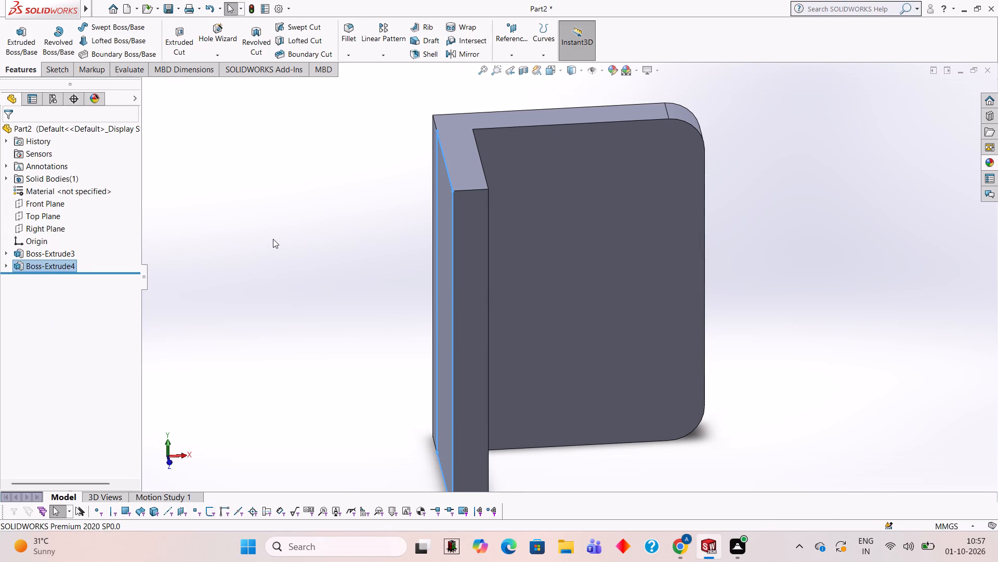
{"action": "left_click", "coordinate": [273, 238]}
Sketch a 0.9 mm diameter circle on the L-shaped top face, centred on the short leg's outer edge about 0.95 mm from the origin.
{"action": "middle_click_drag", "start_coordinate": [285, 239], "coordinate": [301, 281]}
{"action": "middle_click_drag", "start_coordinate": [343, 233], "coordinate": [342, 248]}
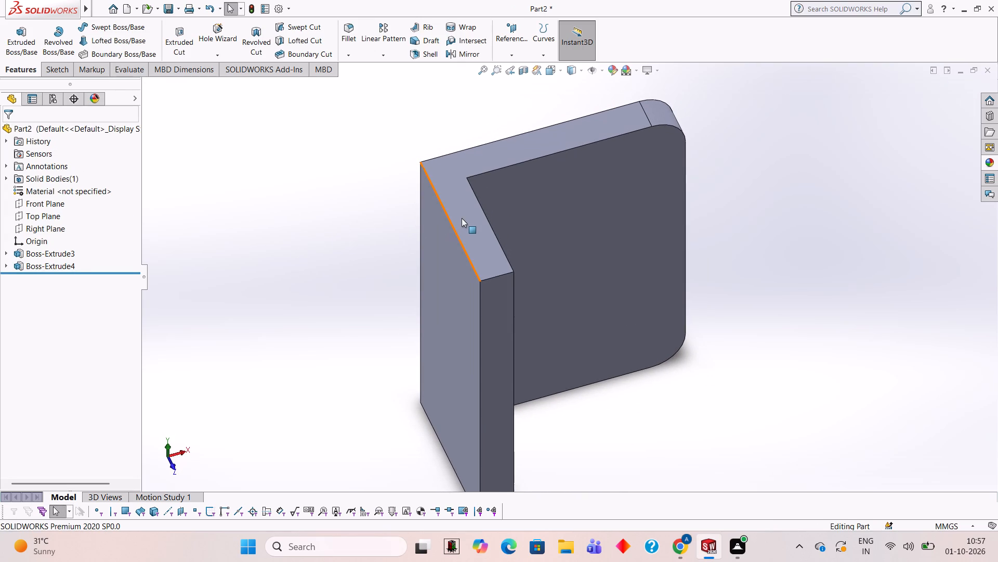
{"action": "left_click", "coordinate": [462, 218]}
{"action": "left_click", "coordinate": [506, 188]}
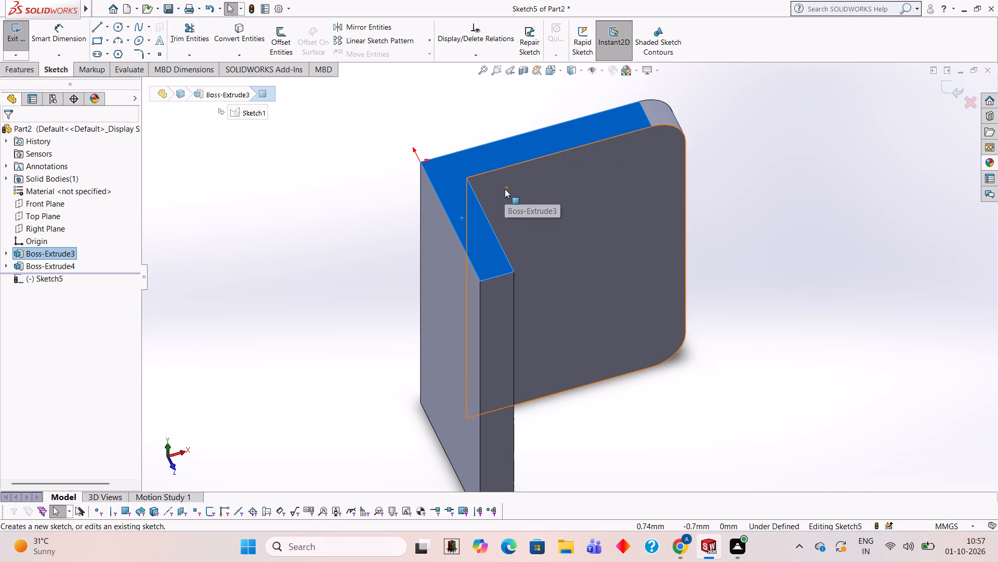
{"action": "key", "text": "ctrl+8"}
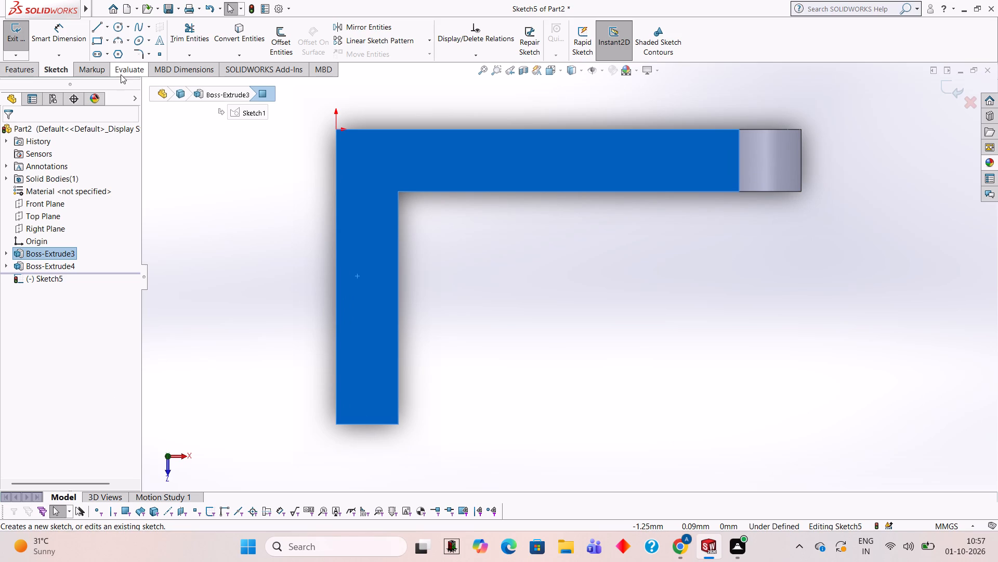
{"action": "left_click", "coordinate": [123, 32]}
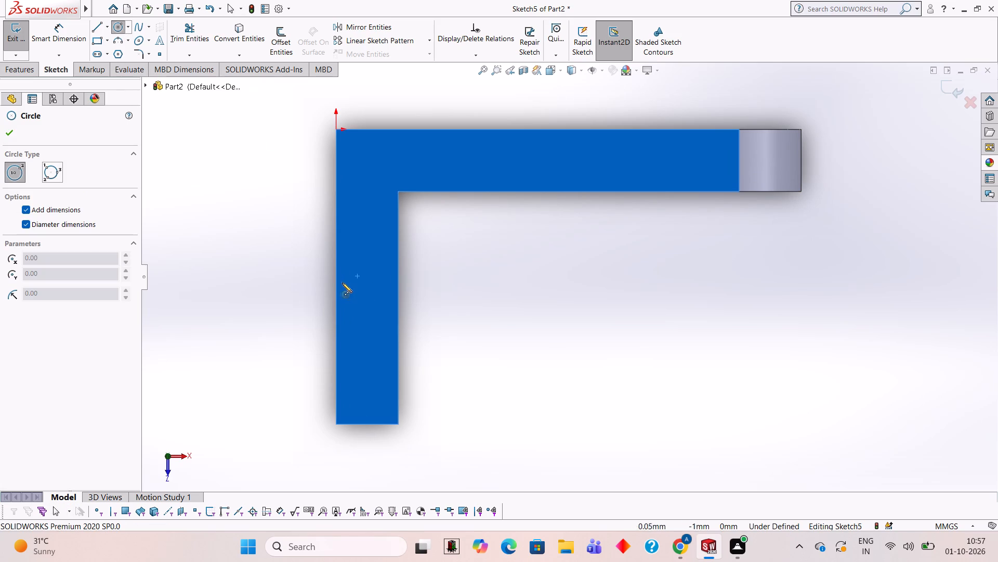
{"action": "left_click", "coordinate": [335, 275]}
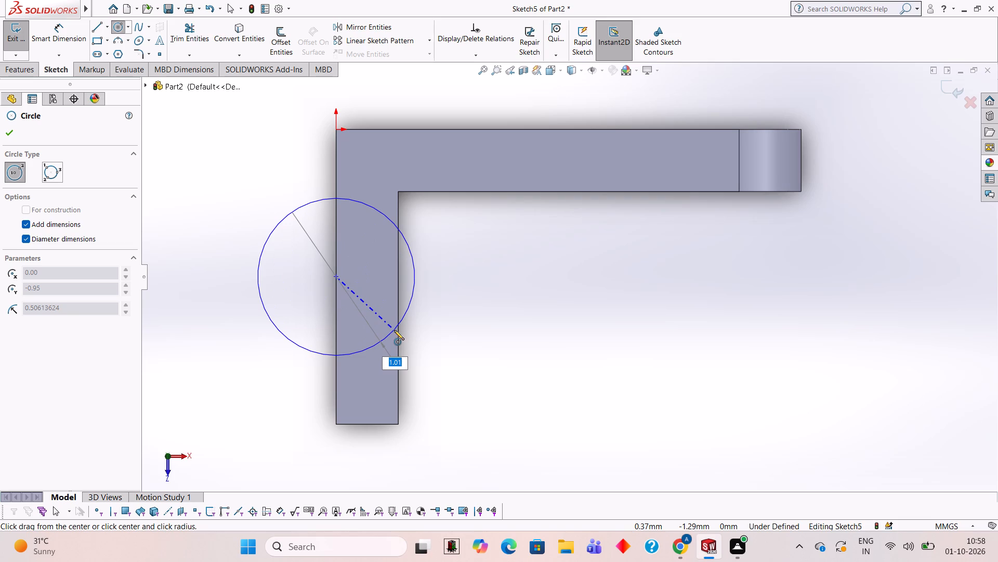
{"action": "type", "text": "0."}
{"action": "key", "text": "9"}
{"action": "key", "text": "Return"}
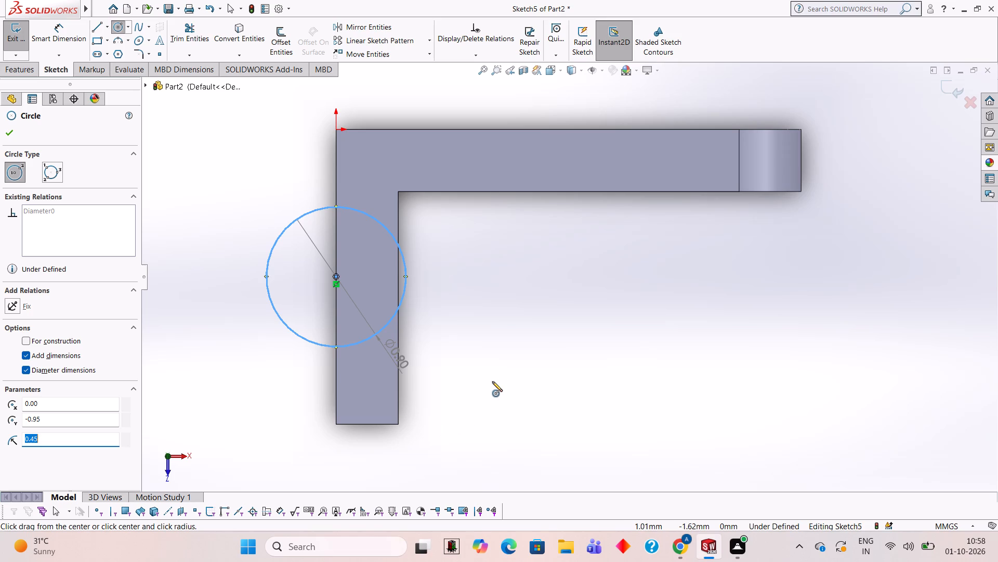
Add 0.9 and 0.9 in Calculator, and close it.
{"action": "type", "text": "0.9+0.9"}
{"action": "key", "text": "Return"}
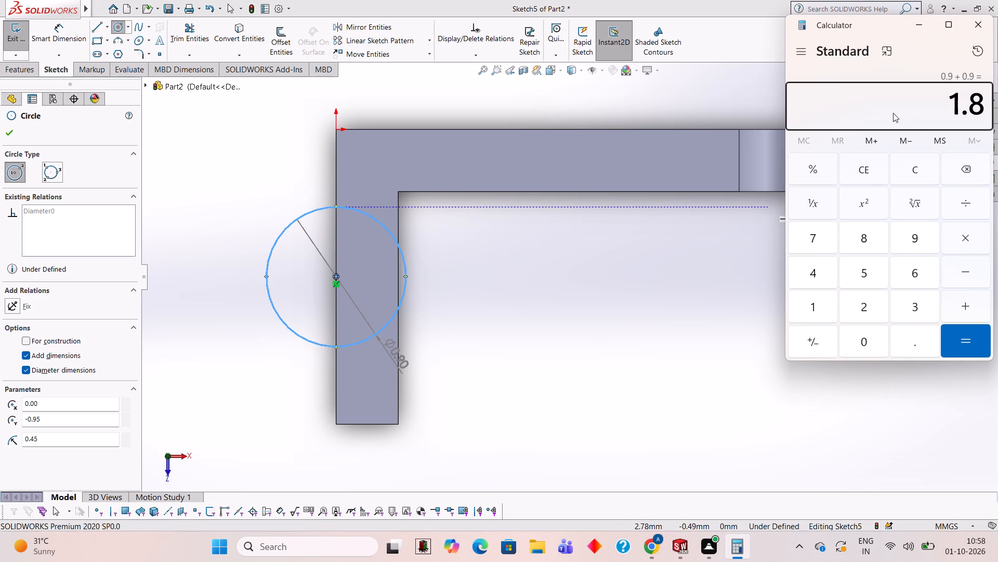
{"action": "left_click", "coordinate": [983, 30]}
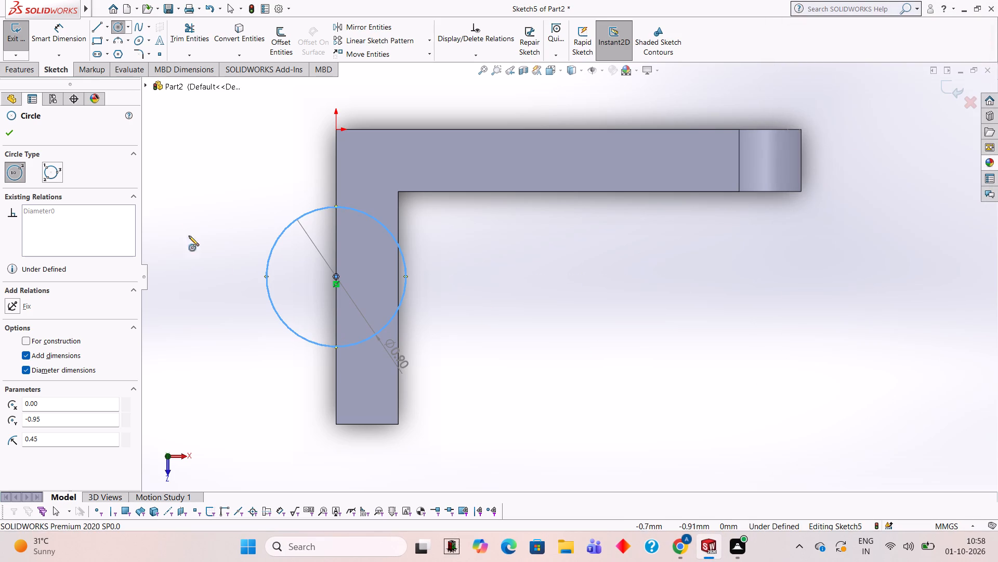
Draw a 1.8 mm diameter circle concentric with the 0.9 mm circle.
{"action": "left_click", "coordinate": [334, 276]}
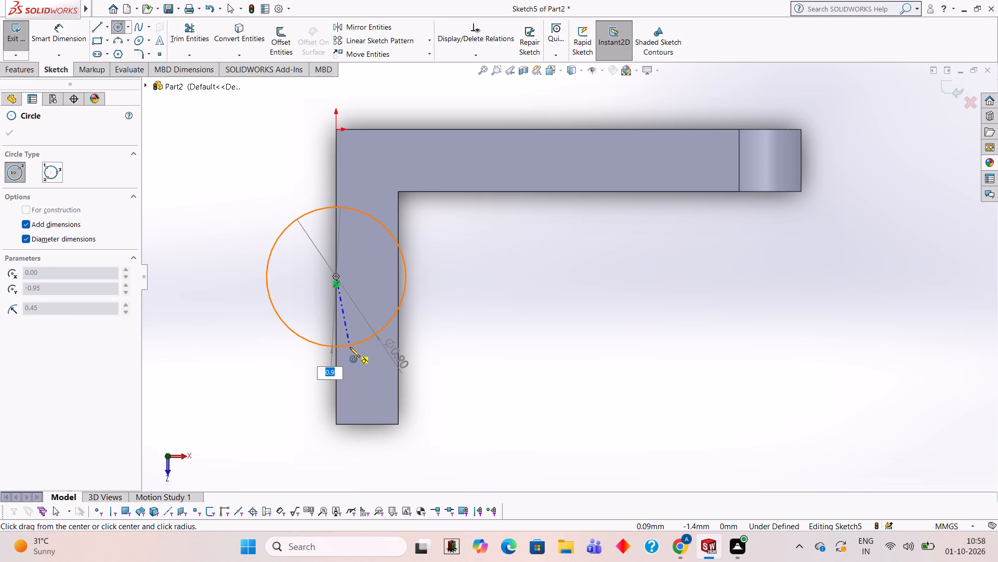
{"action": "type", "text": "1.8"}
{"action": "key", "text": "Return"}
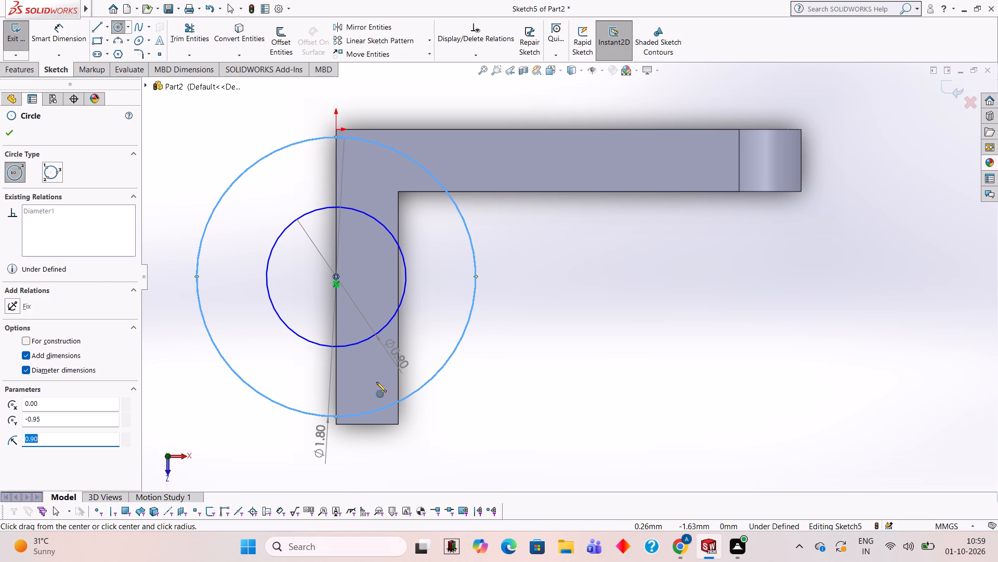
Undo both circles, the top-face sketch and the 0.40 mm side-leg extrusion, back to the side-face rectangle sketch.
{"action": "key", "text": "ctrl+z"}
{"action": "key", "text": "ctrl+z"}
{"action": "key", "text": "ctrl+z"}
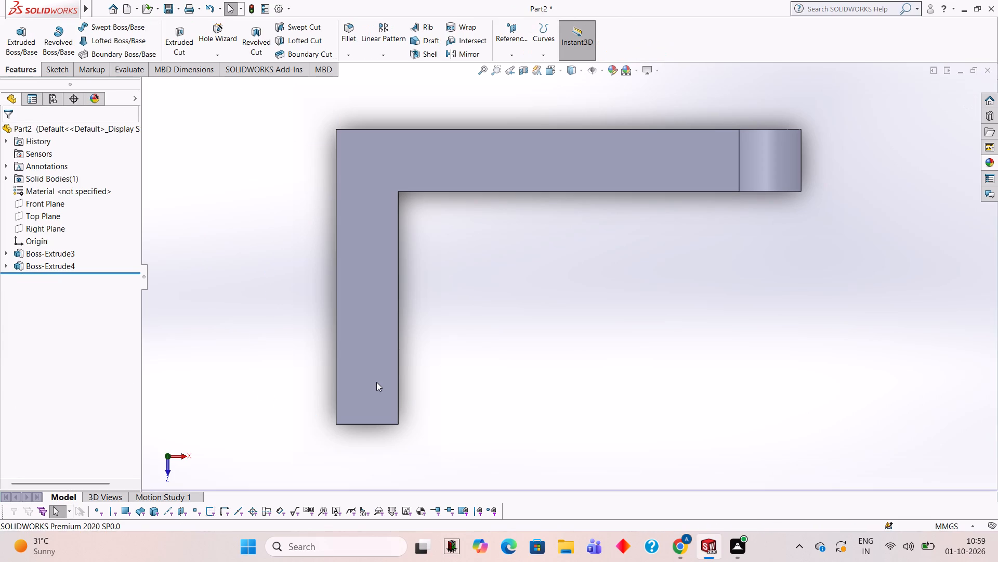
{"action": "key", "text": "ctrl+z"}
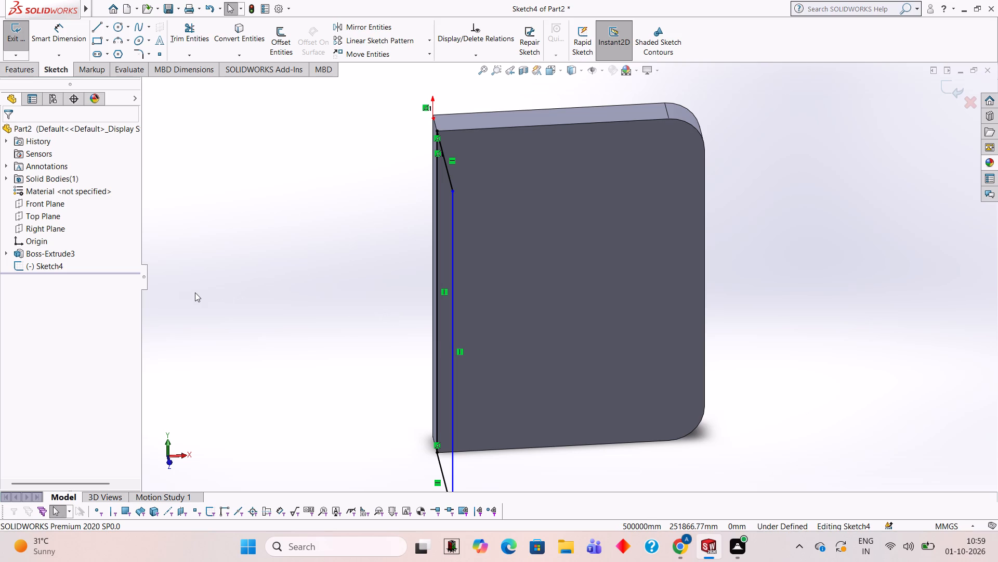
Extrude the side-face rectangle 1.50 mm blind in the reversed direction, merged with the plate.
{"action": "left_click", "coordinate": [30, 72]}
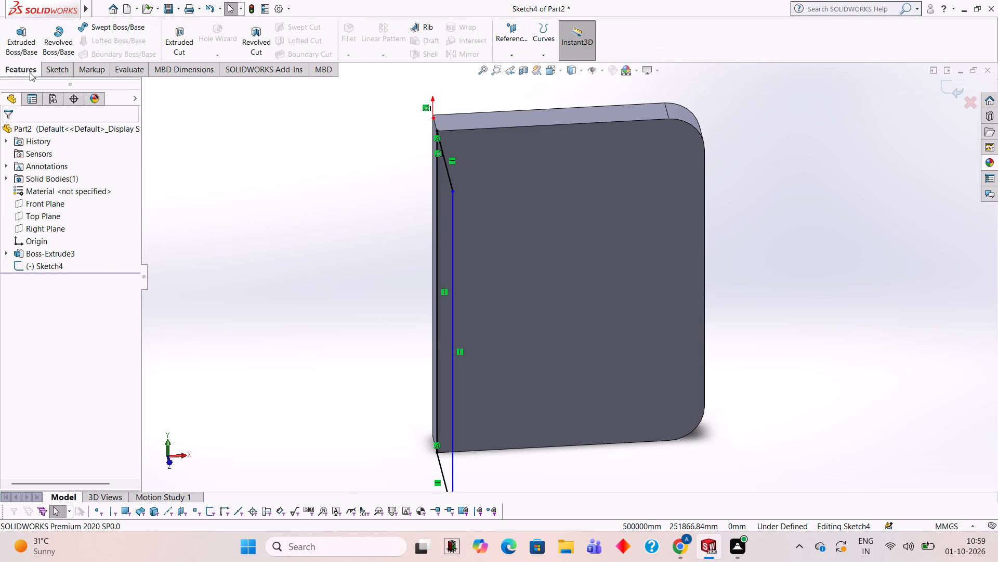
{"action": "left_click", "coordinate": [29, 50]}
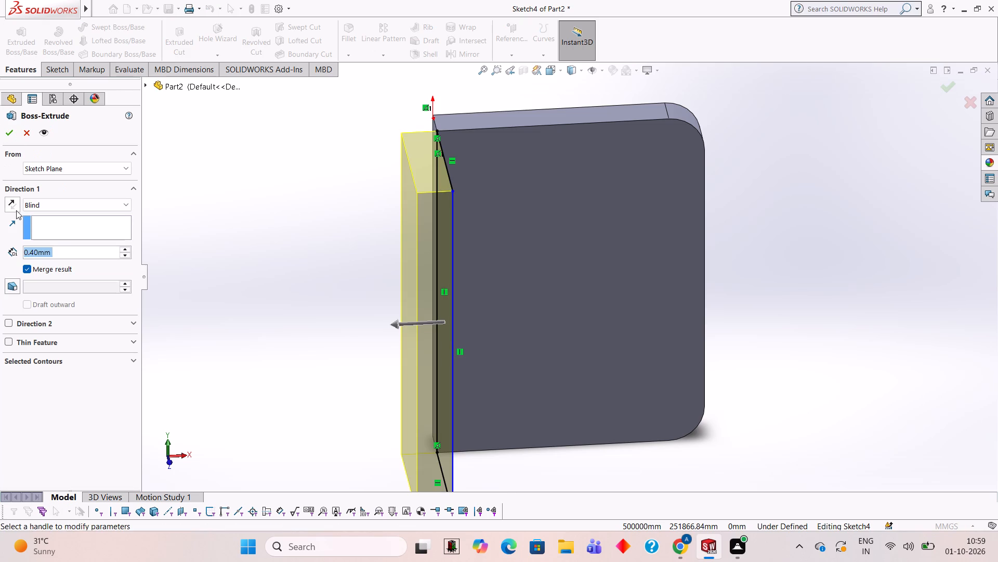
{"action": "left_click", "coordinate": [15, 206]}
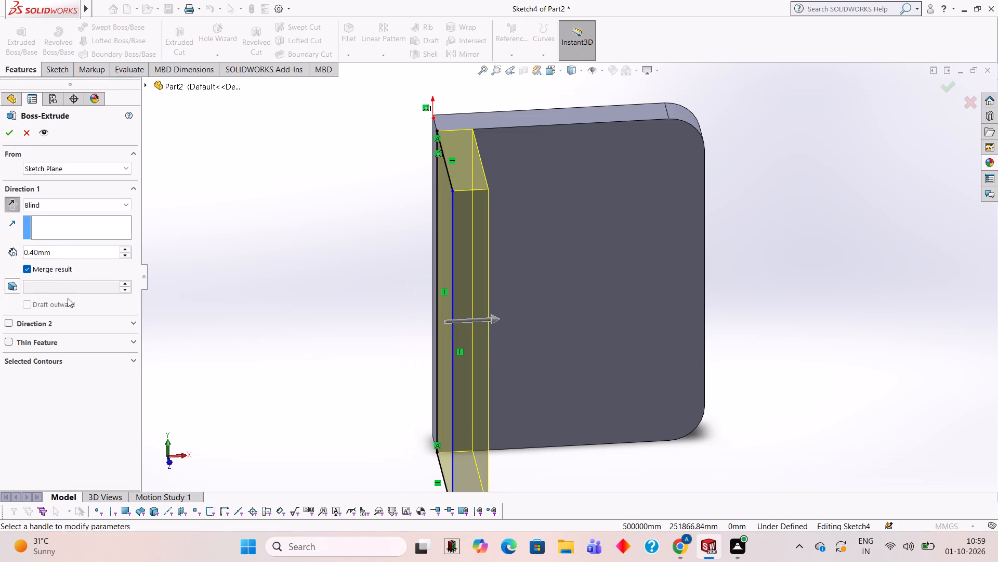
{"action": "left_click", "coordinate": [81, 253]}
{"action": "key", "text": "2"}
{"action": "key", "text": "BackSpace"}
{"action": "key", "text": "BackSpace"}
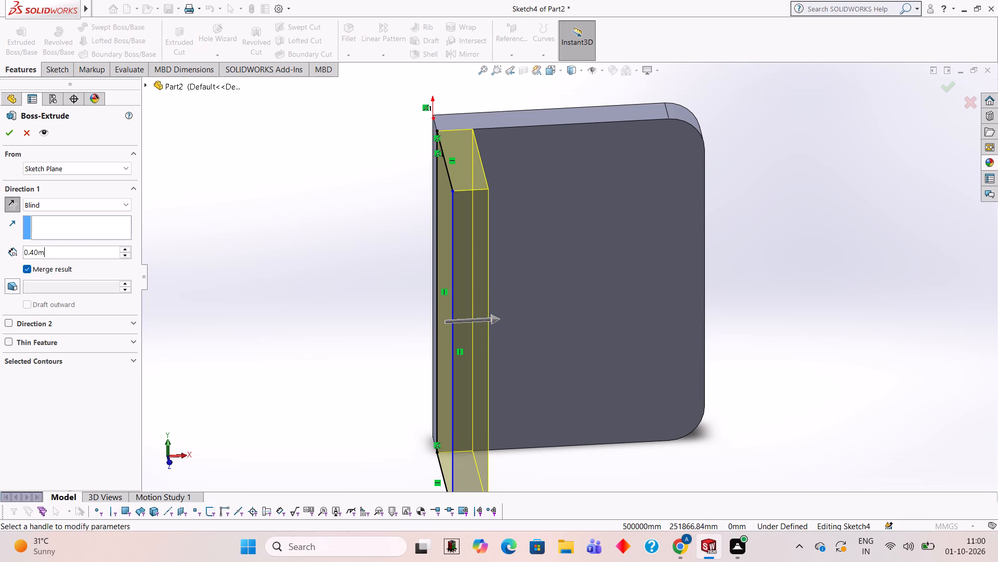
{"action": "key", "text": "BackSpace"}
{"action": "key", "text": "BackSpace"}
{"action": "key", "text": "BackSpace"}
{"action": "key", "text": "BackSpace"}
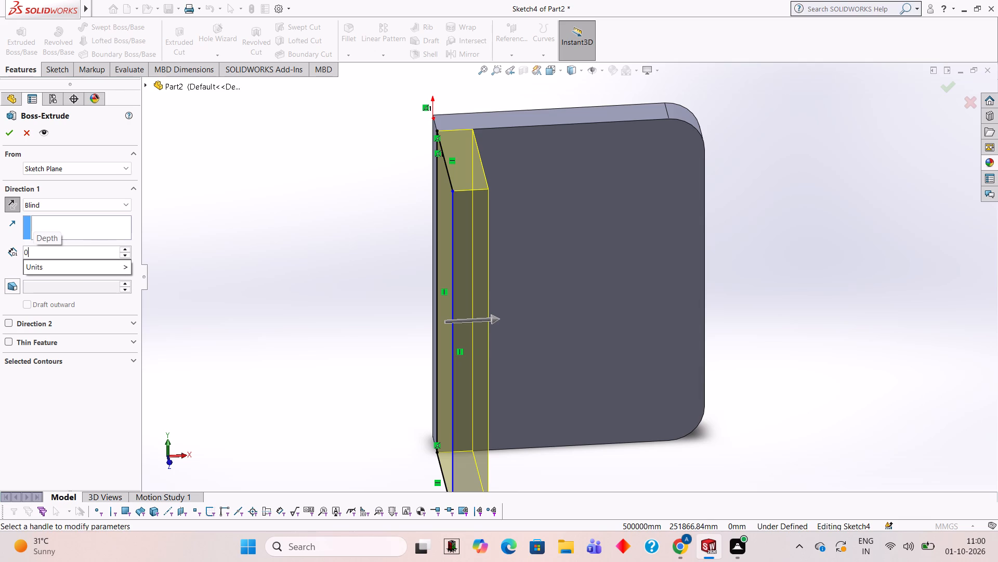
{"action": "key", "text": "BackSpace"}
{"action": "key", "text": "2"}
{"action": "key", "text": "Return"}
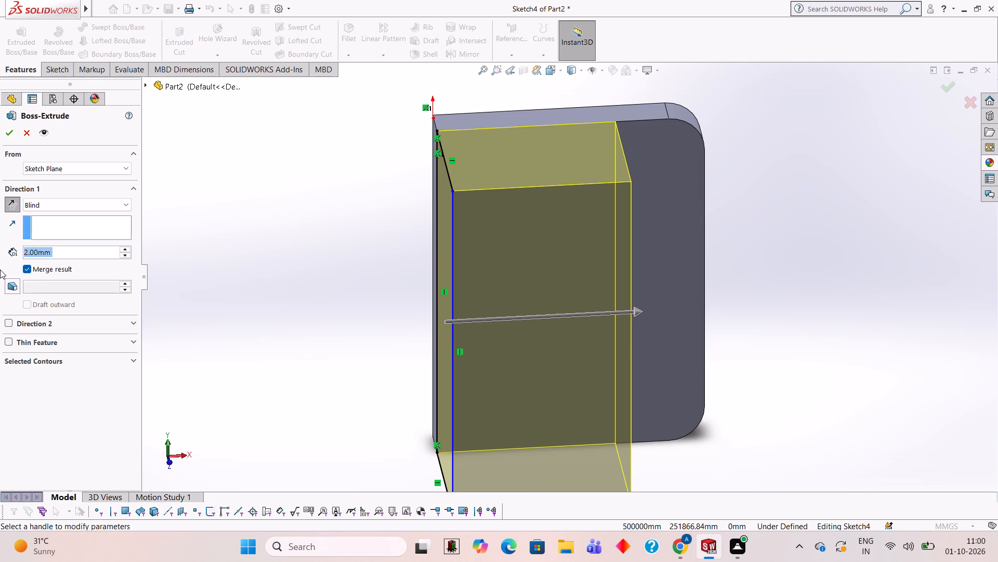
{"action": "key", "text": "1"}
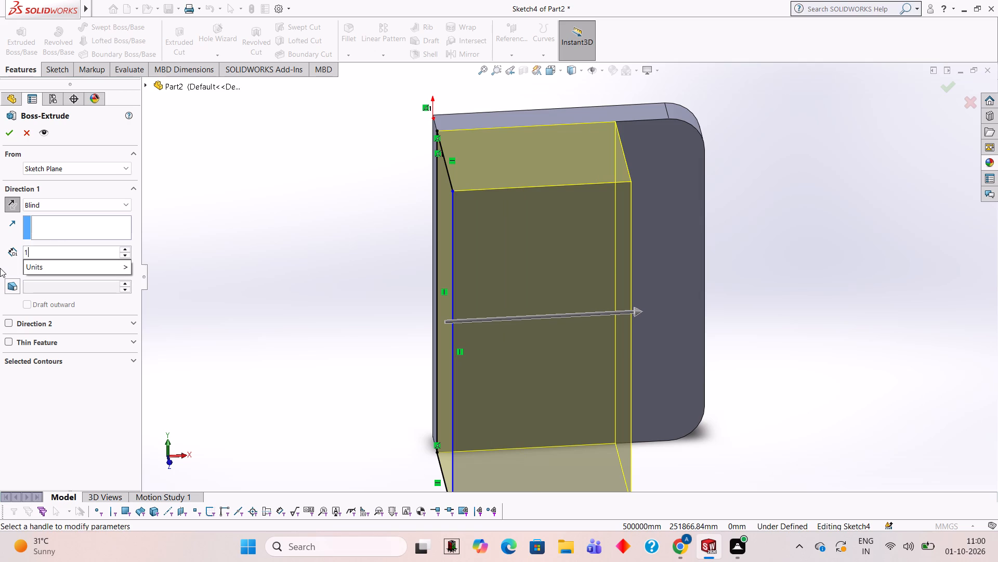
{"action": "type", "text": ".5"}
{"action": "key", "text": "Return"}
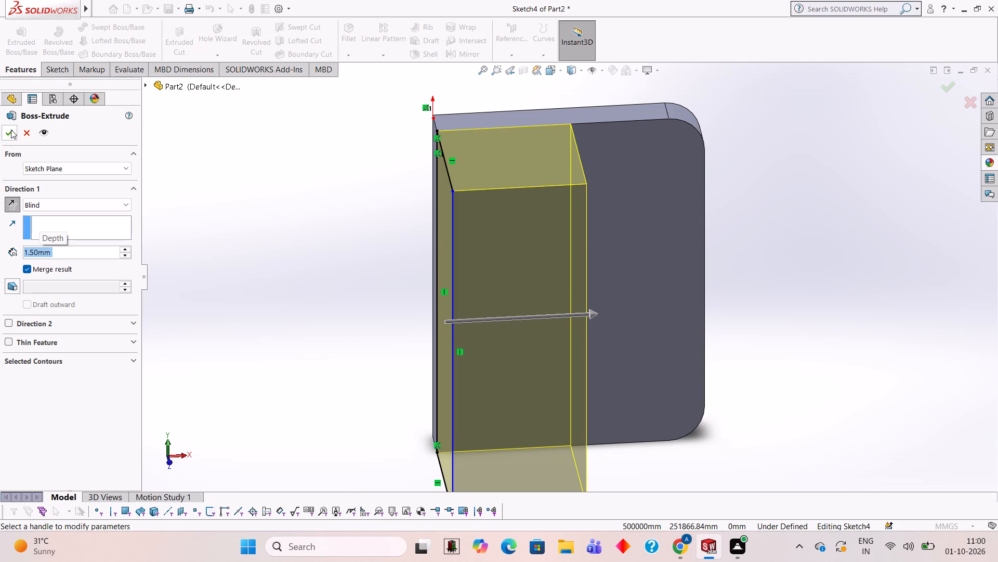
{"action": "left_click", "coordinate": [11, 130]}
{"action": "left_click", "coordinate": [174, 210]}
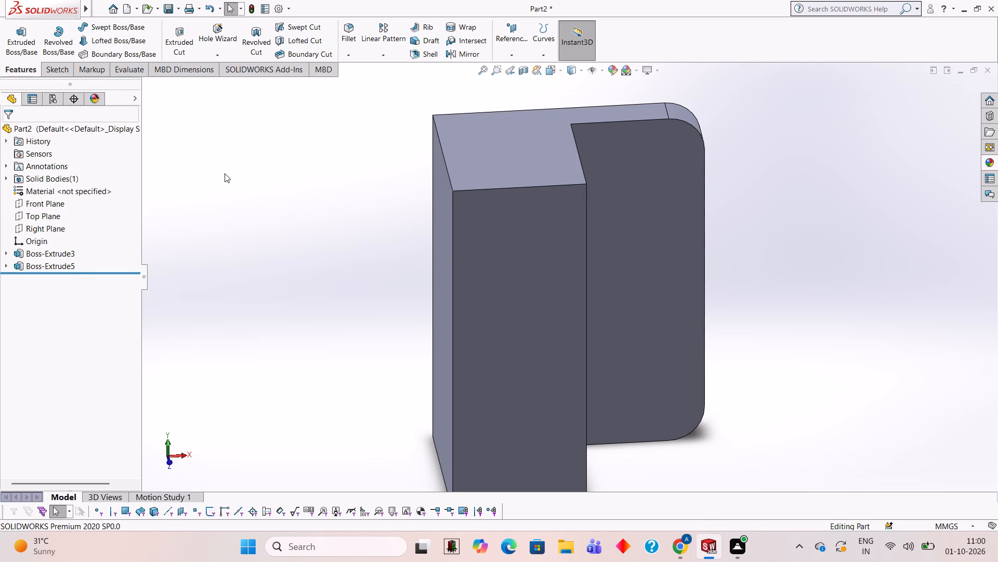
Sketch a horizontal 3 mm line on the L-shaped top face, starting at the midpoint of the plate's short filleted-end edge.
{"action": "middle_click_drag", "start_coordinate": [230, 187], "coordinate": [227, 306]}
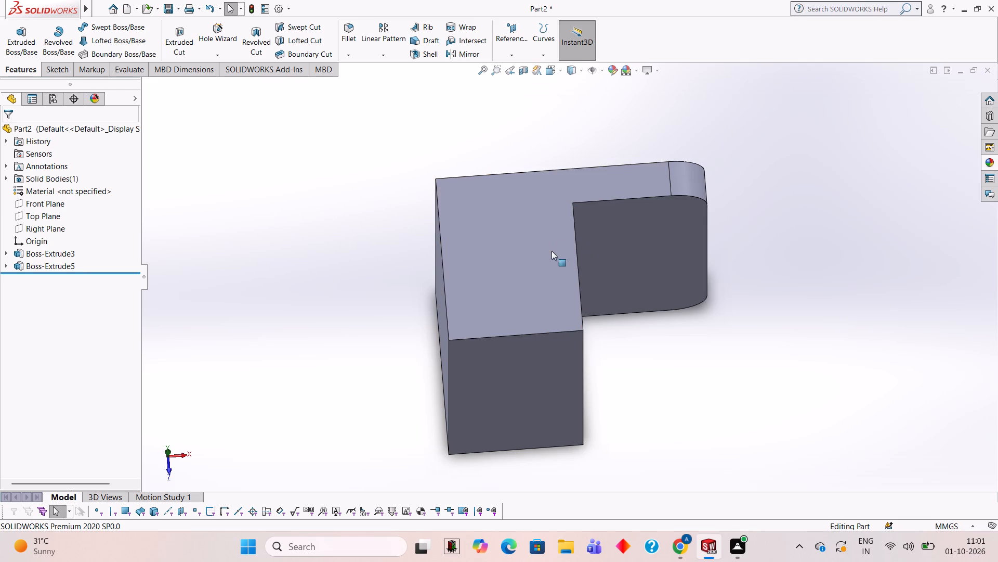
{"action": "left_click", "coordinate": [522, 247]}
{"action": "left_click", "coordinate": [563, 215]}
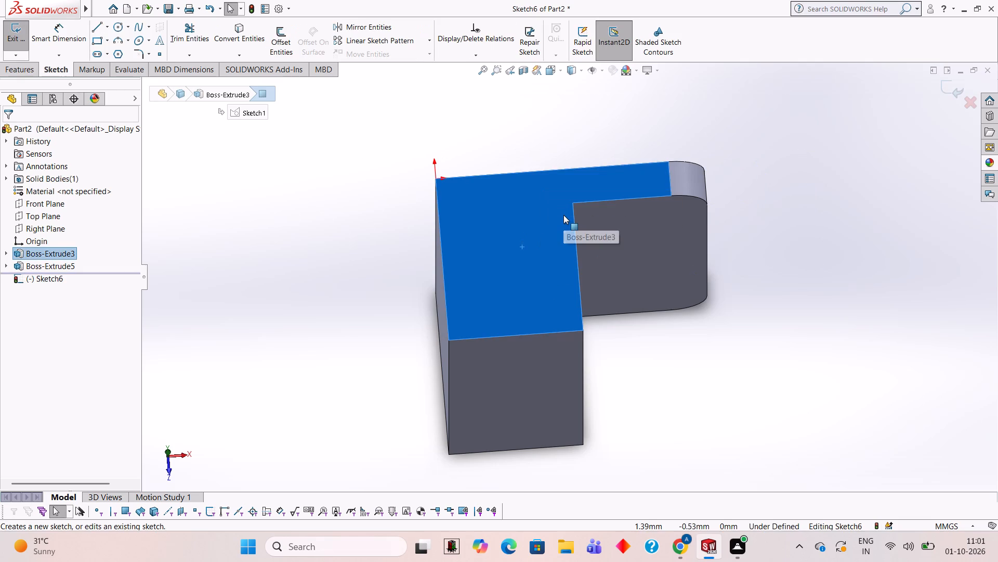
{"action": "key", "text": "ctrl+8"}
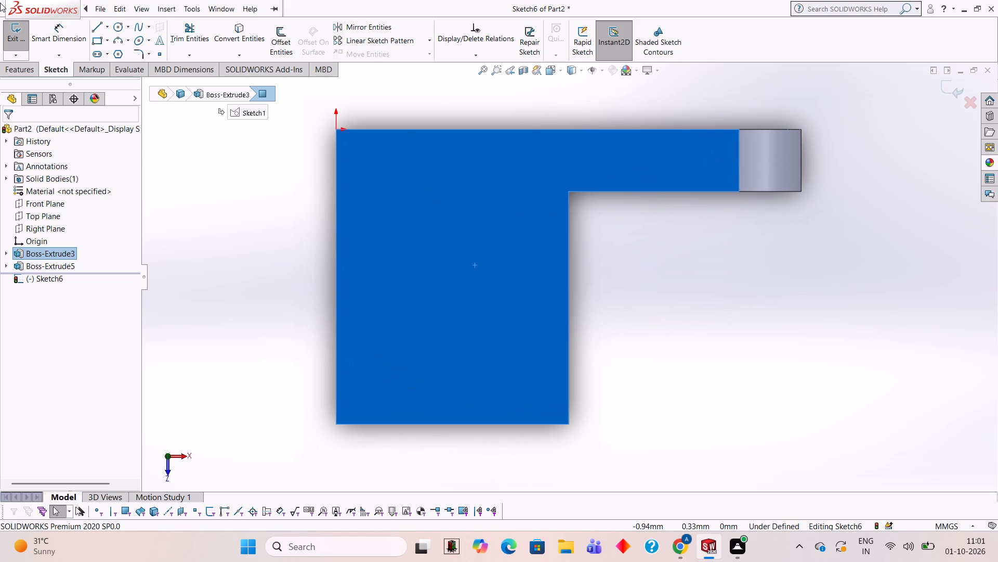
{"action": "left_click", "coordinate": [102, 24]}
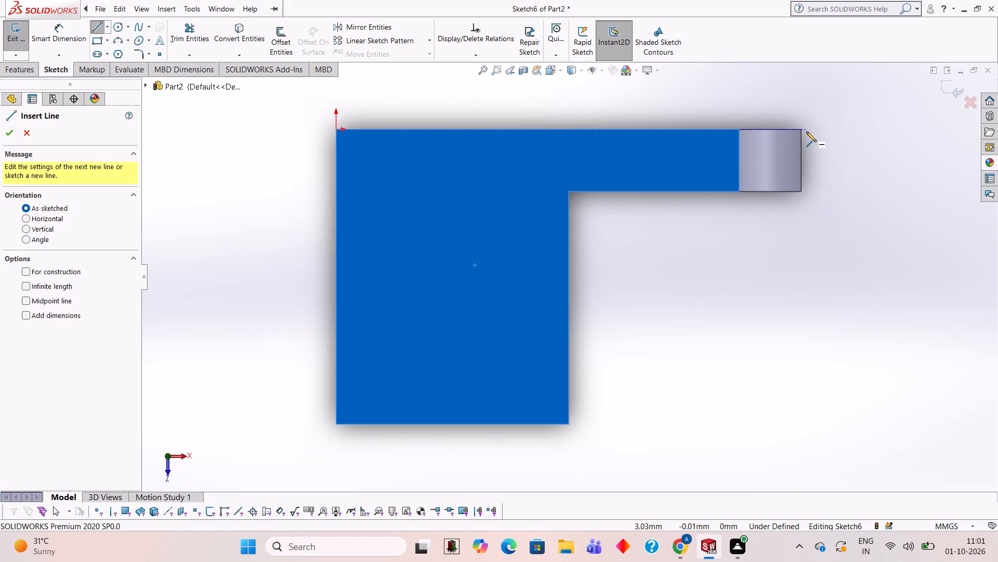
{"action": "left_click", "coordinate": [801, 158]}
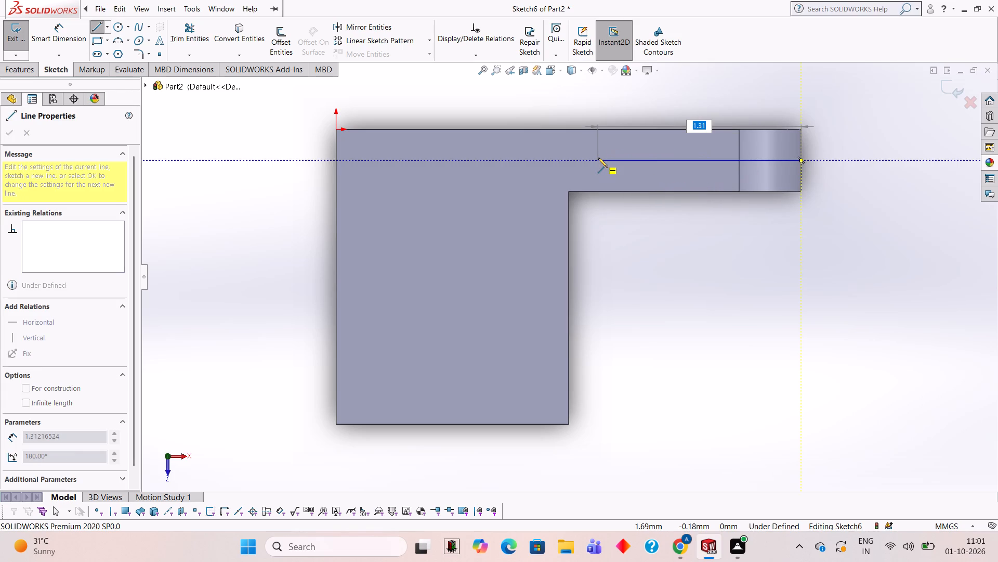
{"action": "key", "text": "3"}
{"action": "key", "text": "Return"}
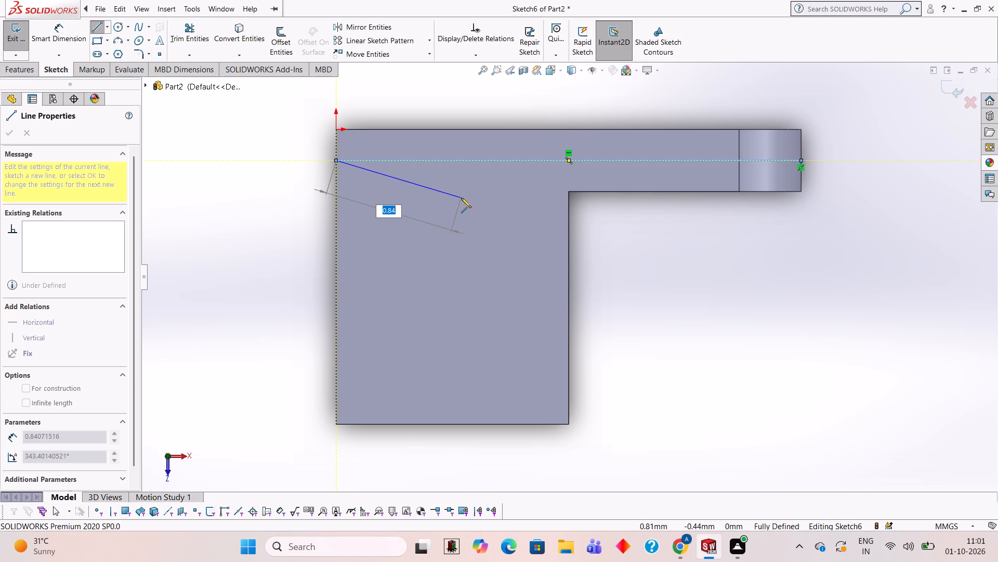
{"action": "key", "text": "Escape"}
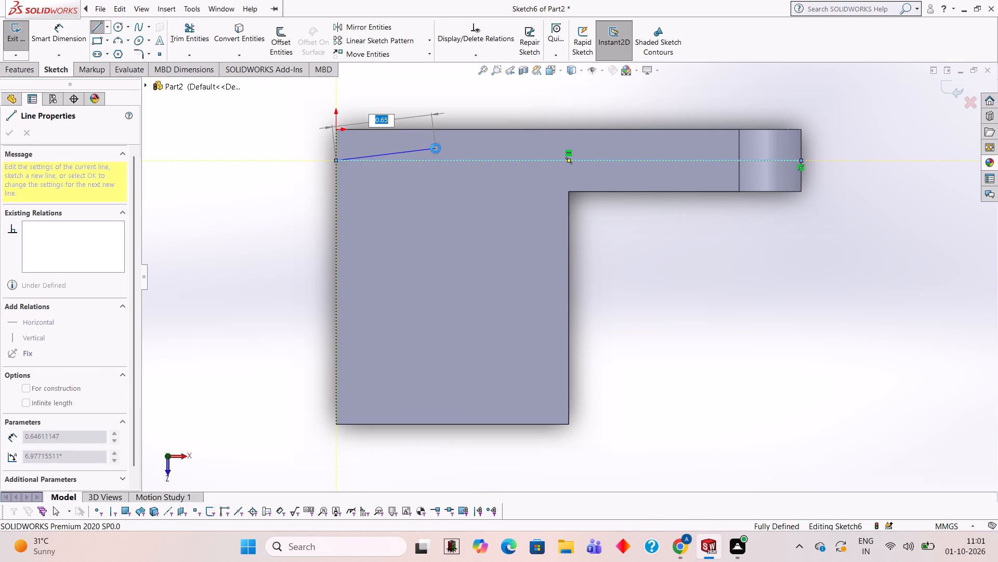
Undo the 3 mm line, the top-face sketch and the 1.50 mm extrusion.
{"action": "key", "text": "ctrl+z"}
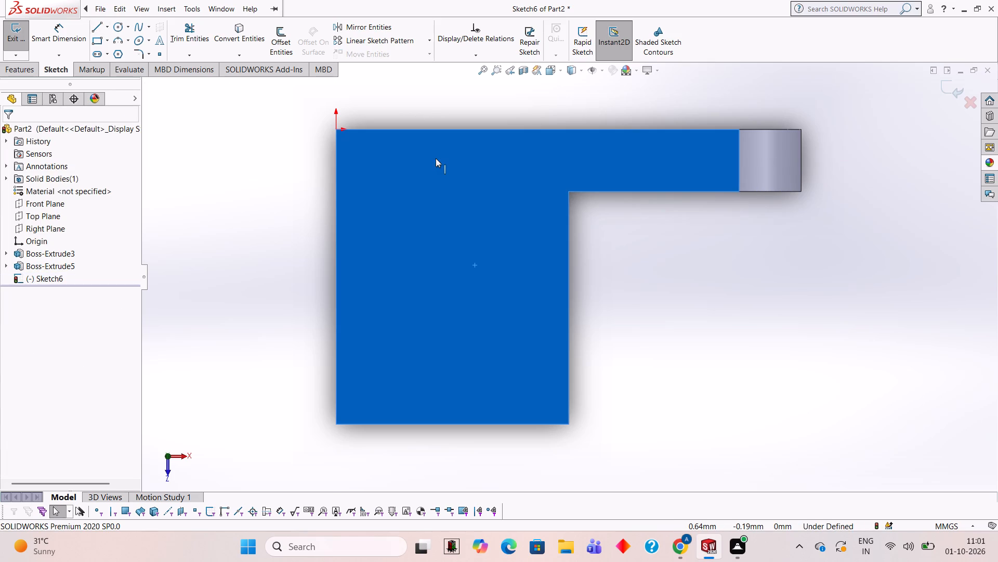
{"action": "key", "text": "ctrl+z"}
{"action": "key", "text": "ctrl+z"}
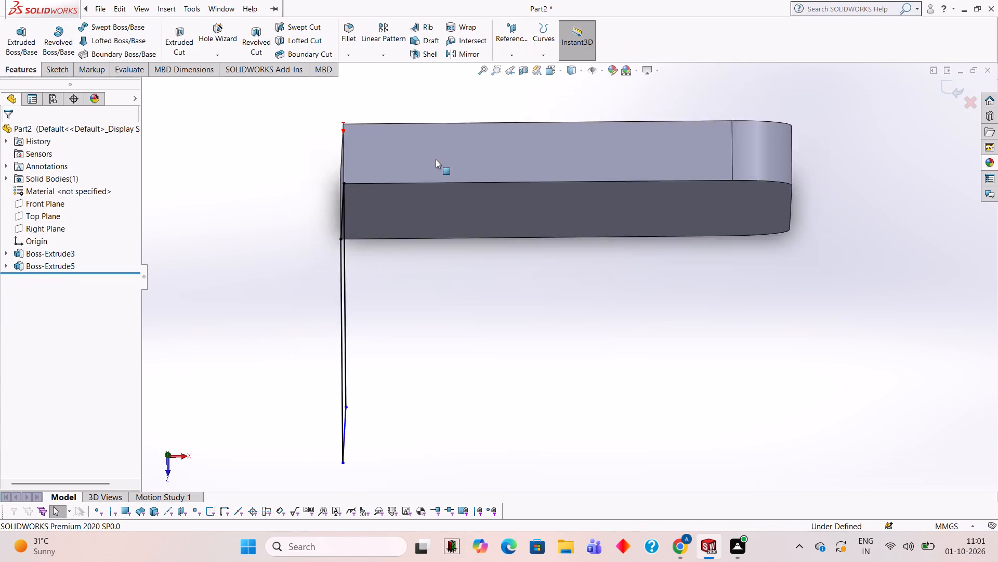
Undo the rectangle lines in the side-face sketch and leave the emptied sketch.
{"action": "middle_click_drag", "start_coordinate": [411, 206], "coordinate": [500, 185]}
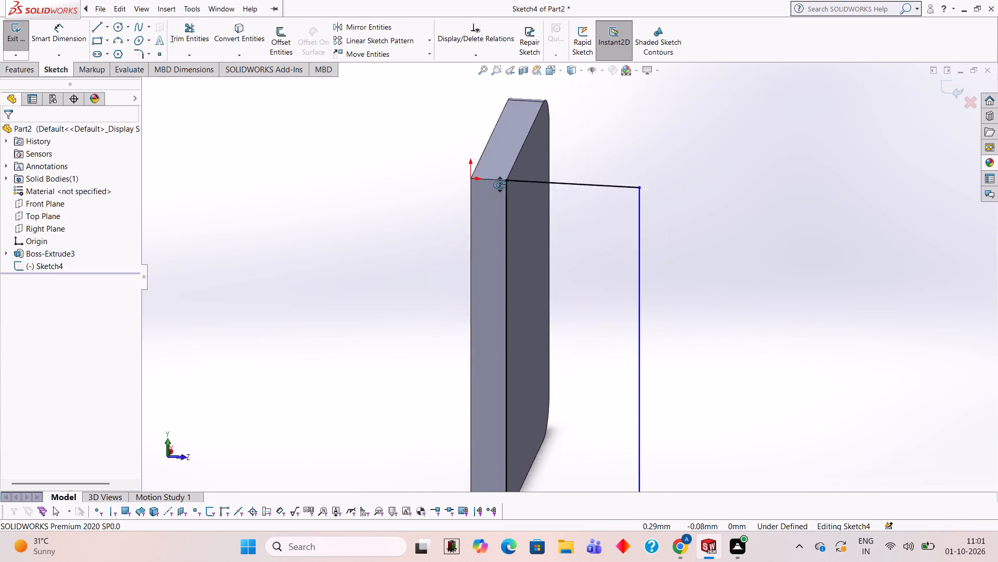
{"action": "middle_click_drag", "start_coordinate": [500, 185], "coordinate": [507, 182]}
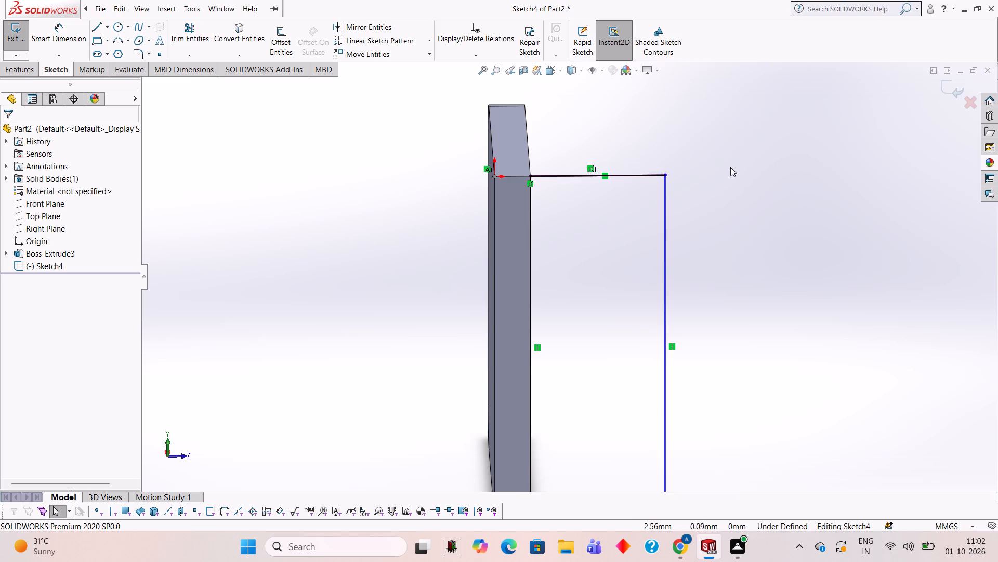
{"action": "middle_click_drag", "start_coordinate": [736, 160], "coordinate": [730, 152]}
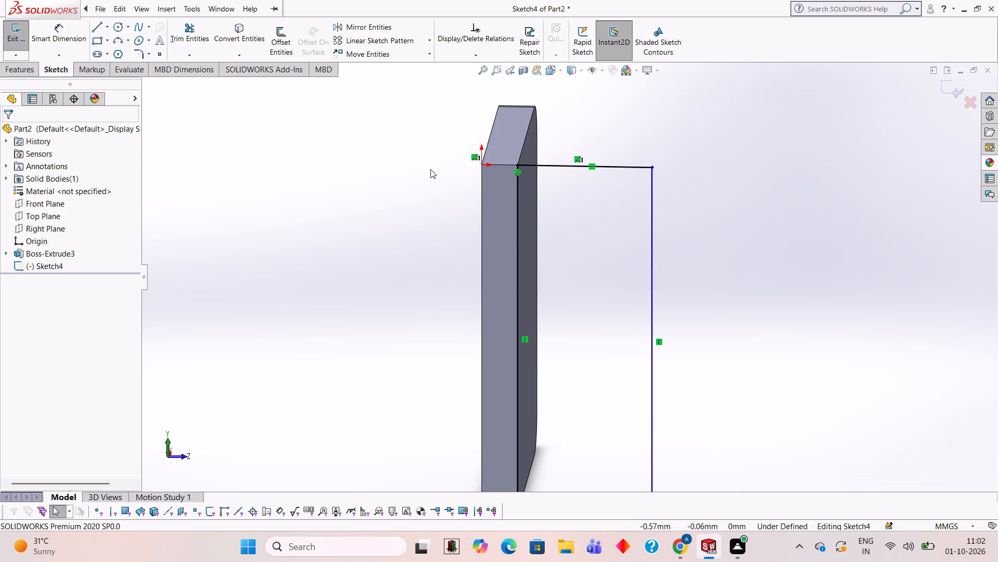
{"action": "key", "text": "ctrl+z"}
{"action": "key", "text": "ctrl+z"}
{"action": "key", "text": "ctrl+z"}
{"action": "key", "text": "ctrl+z"}
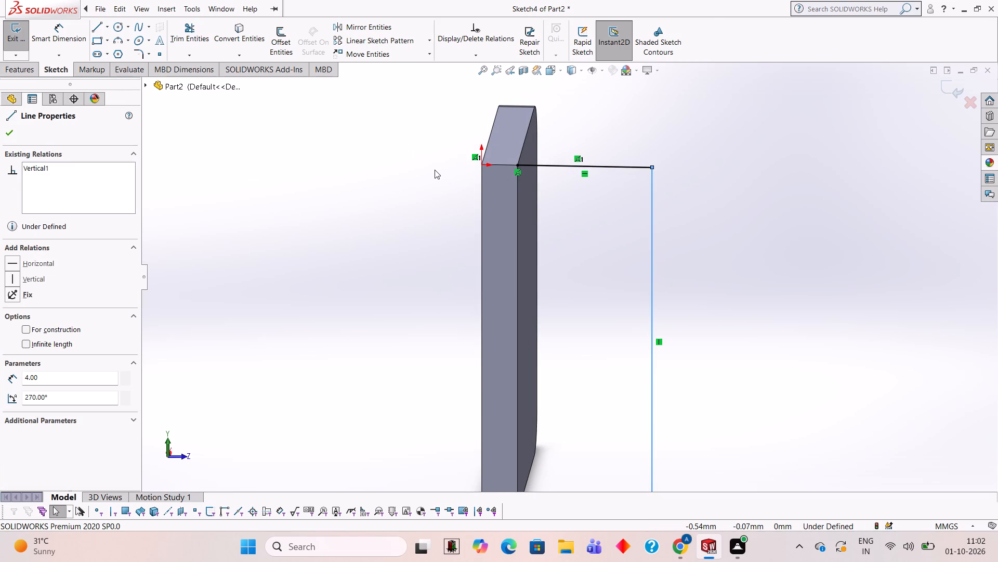
{"action": "key", "text": "ctrl+z"}
{"action": "key", "text": "ctrl+z"}
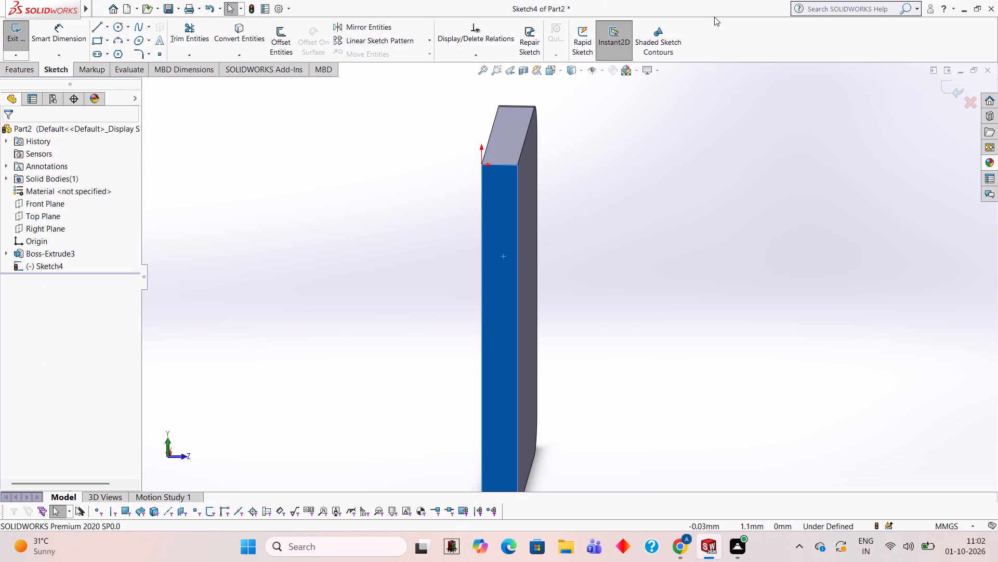
{"action": "left_click", "coordinate": [957, 81]}
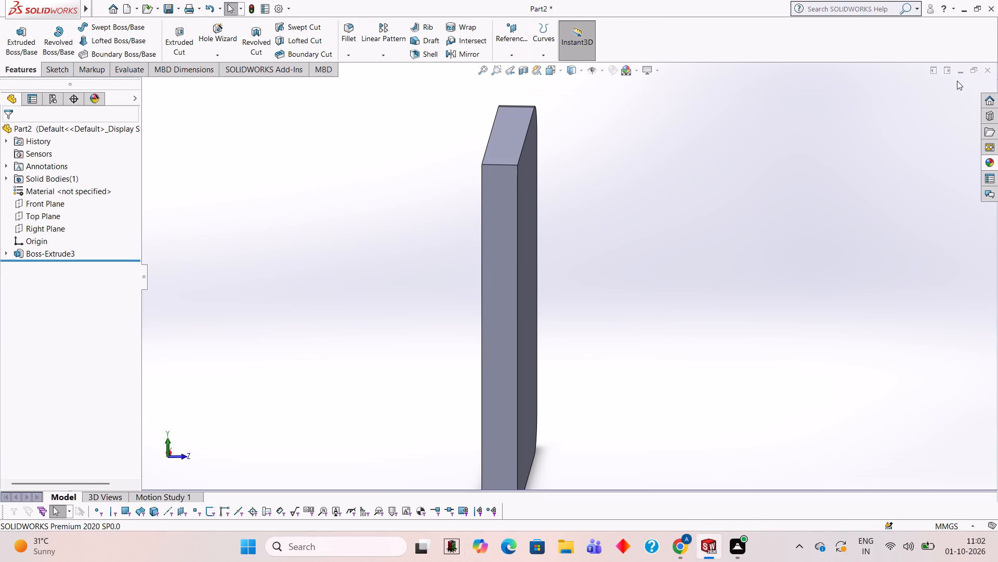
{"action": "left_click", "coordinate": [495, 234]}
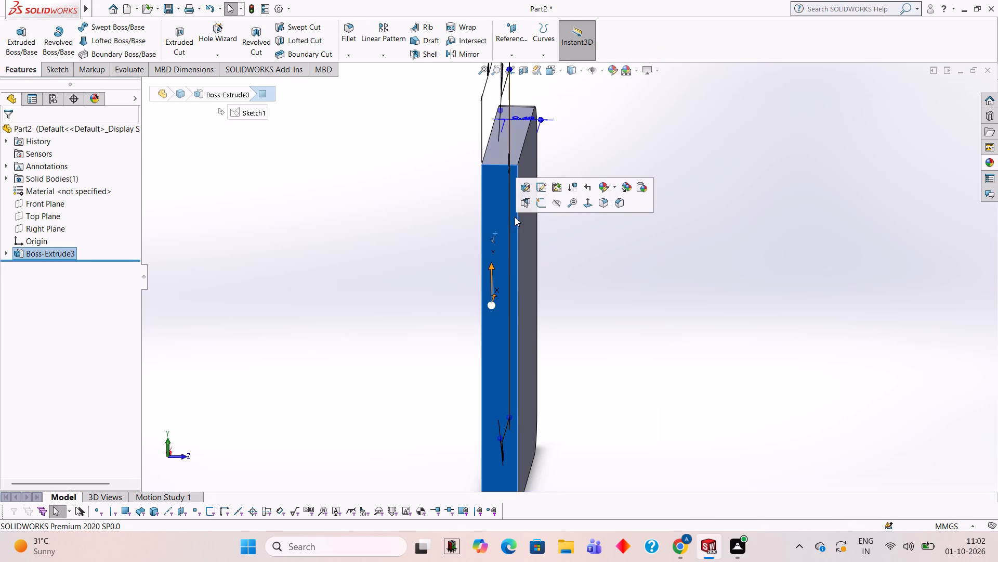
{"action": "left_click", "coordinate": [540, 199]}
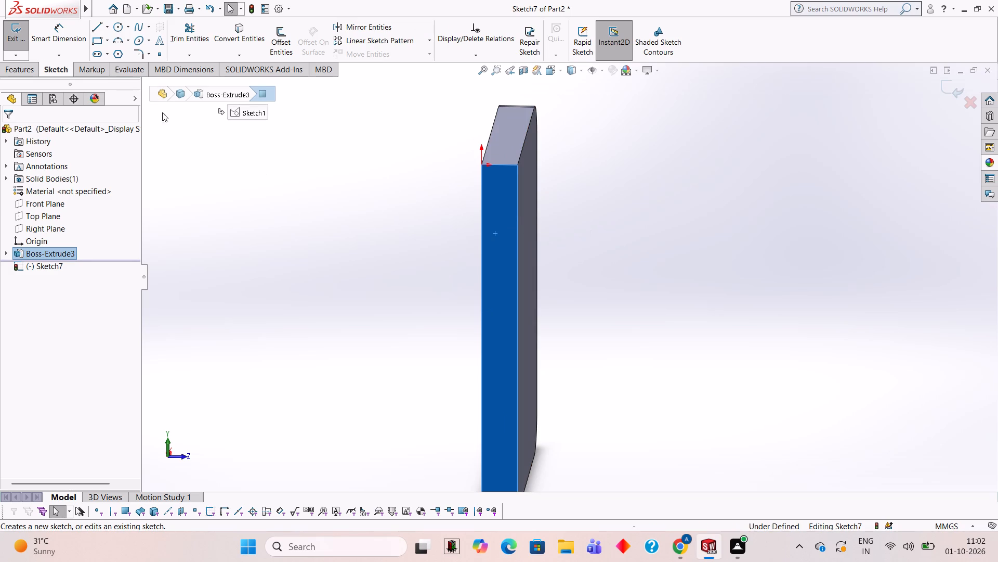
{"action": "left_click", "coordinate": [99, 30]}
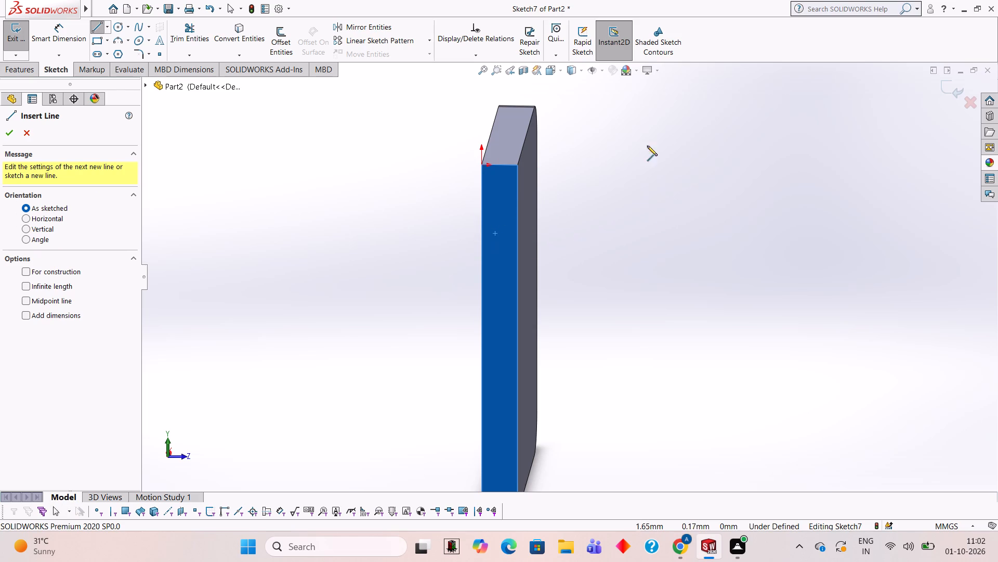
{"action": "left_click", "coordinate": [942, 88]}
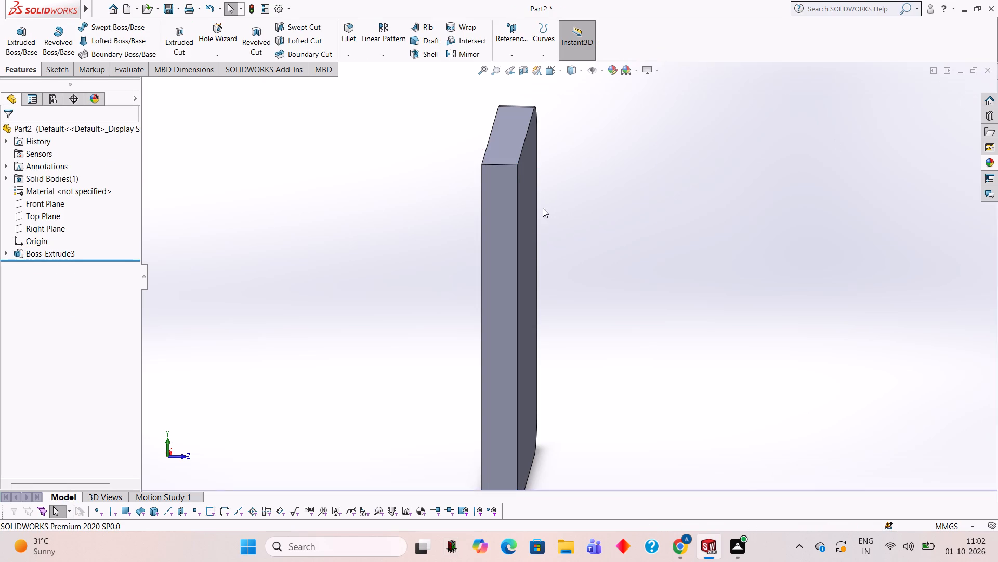
Sketch a closed four-line rectangle on the plate's straight side face, tracing the face outline from corner to corner.
{"action": "left_click", "coordinate": [505, 205]}
{"action": "left_click", "coordinate": [551, 171]}
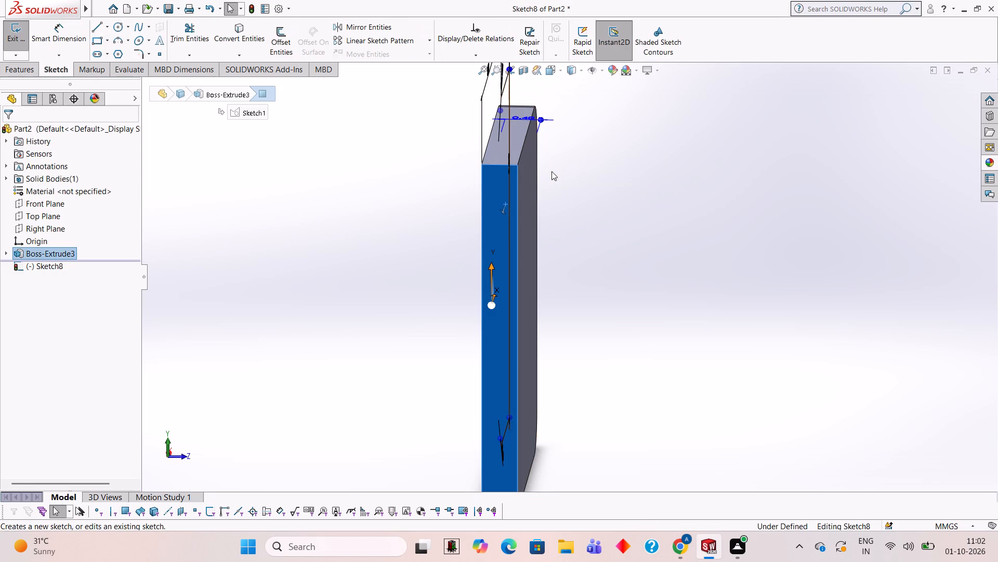
{"action": "key", "text": "ctrl+8"}
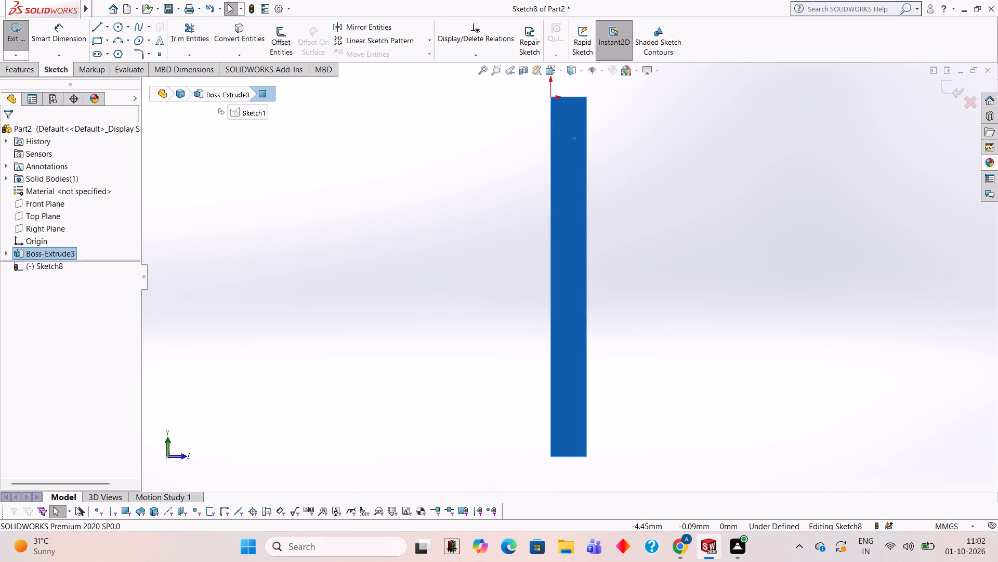
{"action": "left_click", "coordinate": [100, 30]}
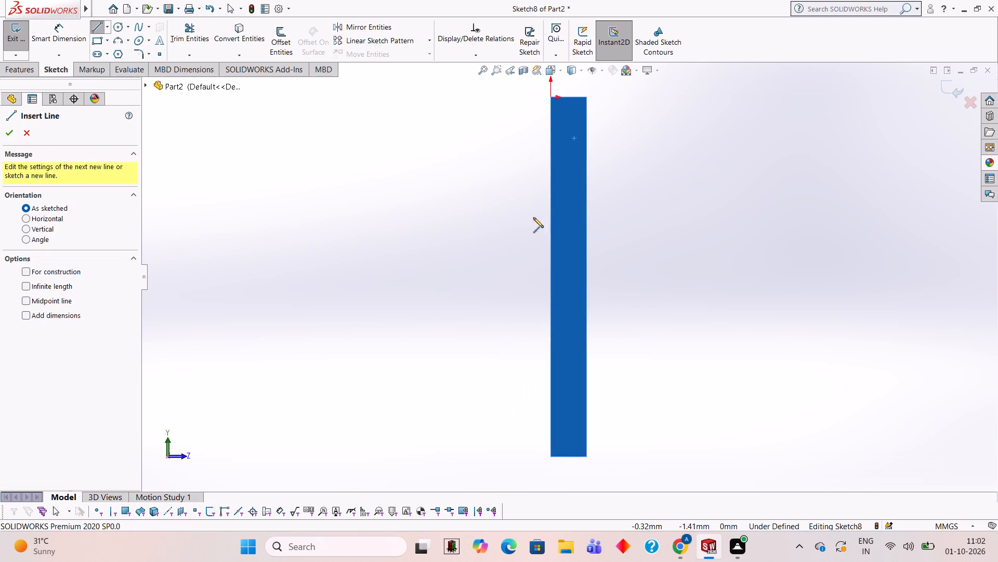
{"action": "left_click", "coordinate": [551, 96]}
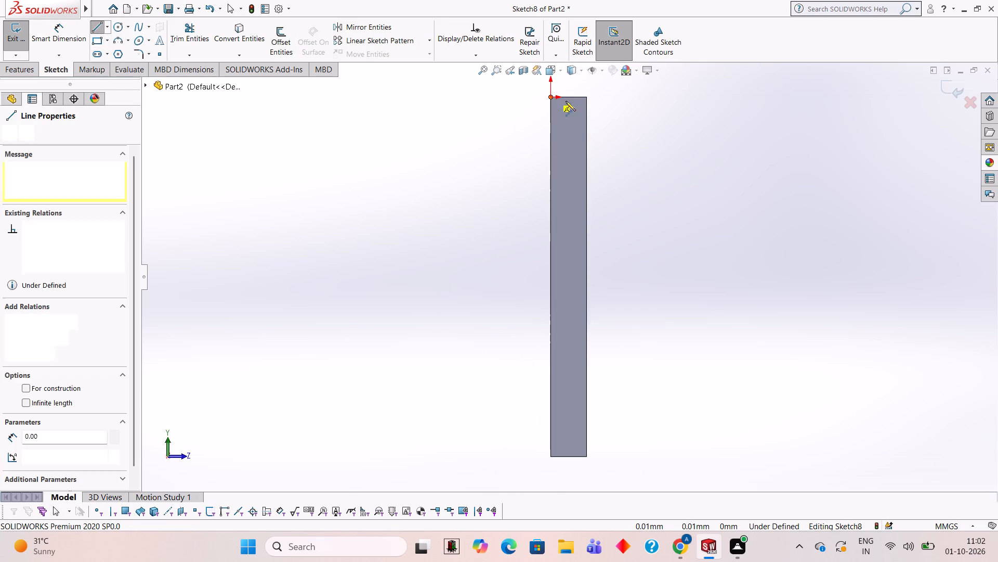
{"action": "left_click", "coordinate": [587, 97]}
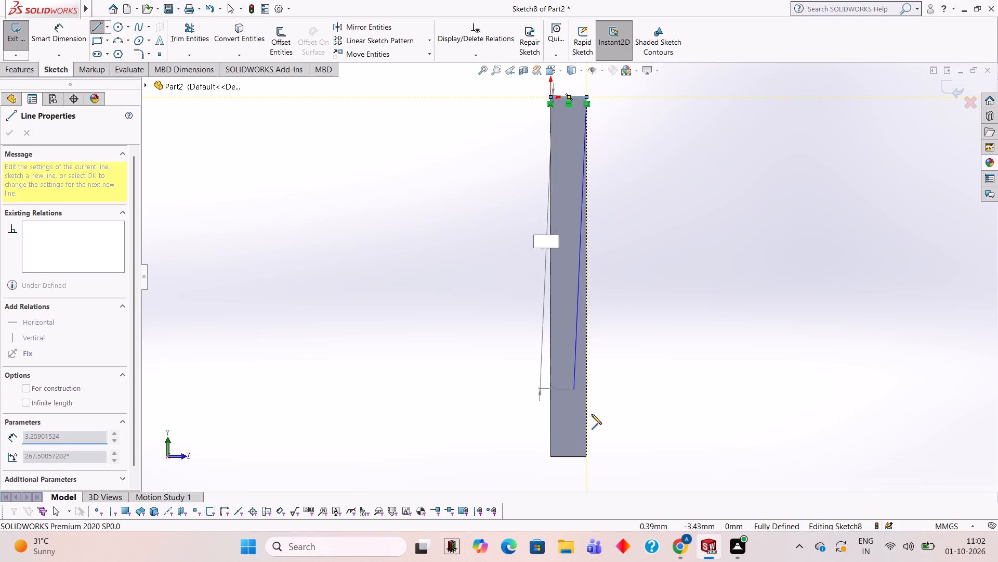
{"action": "left_click", "coordinate": [585, 457]}
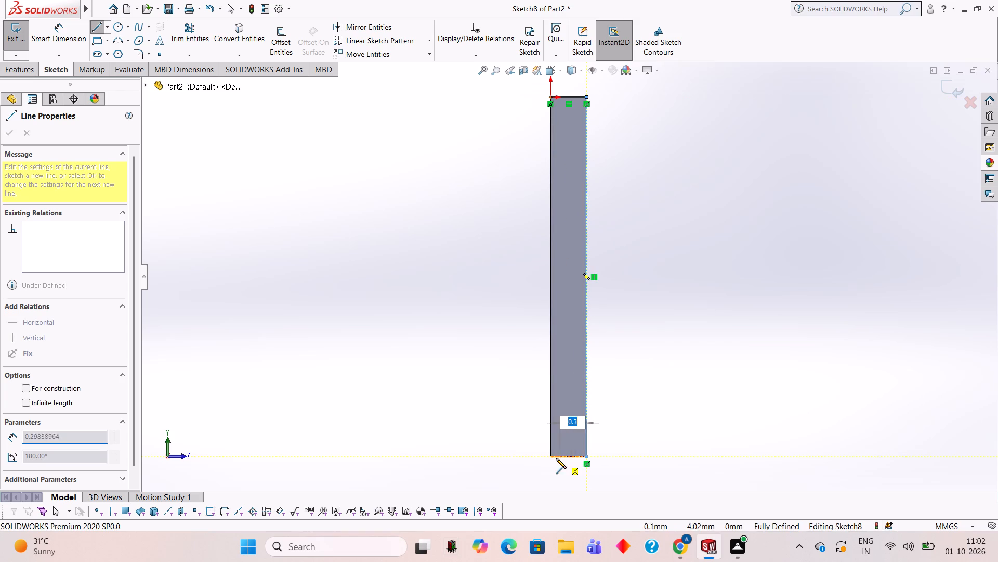
{"action": "left_click", "coordinate": [549, 456]}
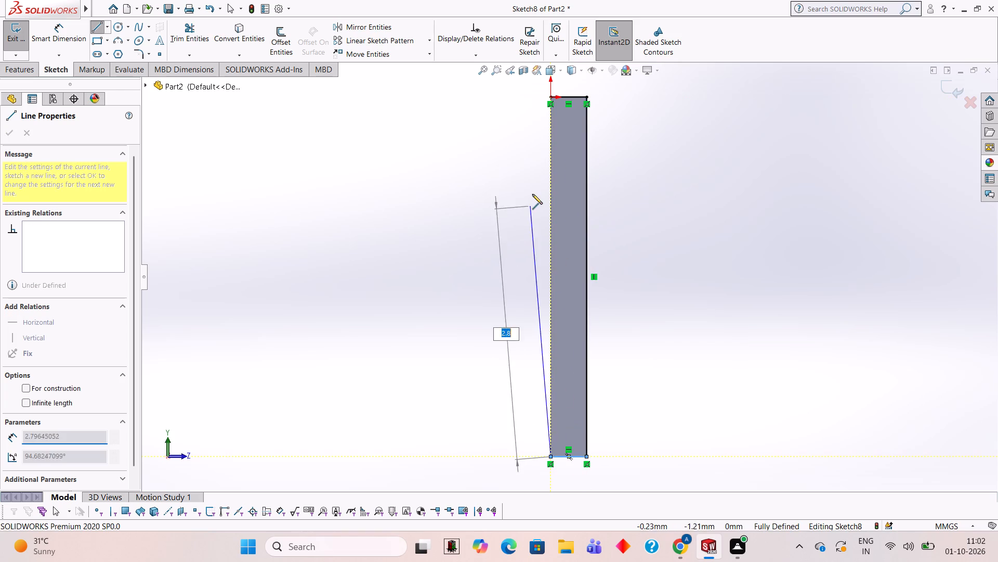
{"action": "left_click", "coordinate": [550, 99]}
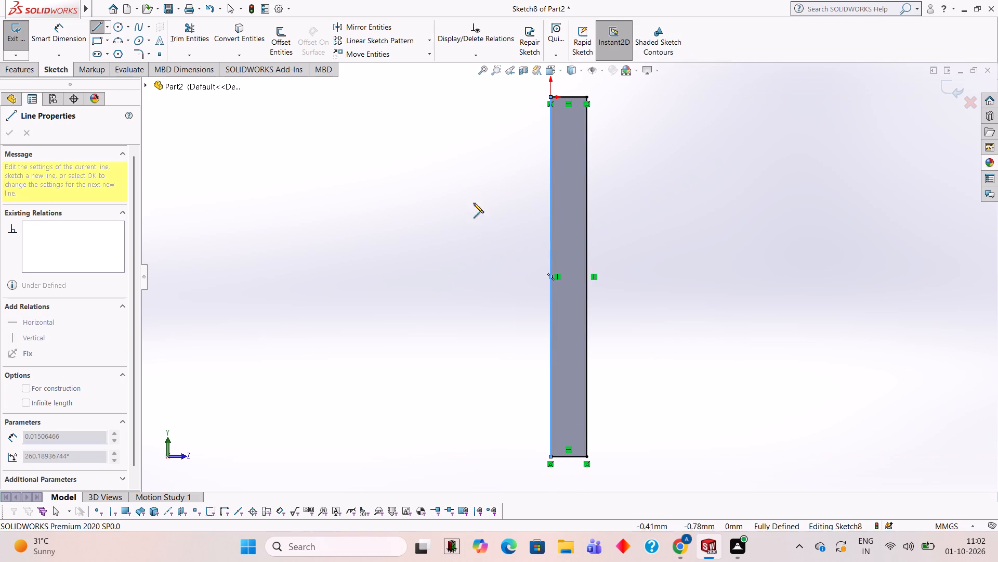
Extrude-cut the side-face rectangle 1.50 mm blind into the plate.
{"action": "left_click", "coordinate": [25, 68]}
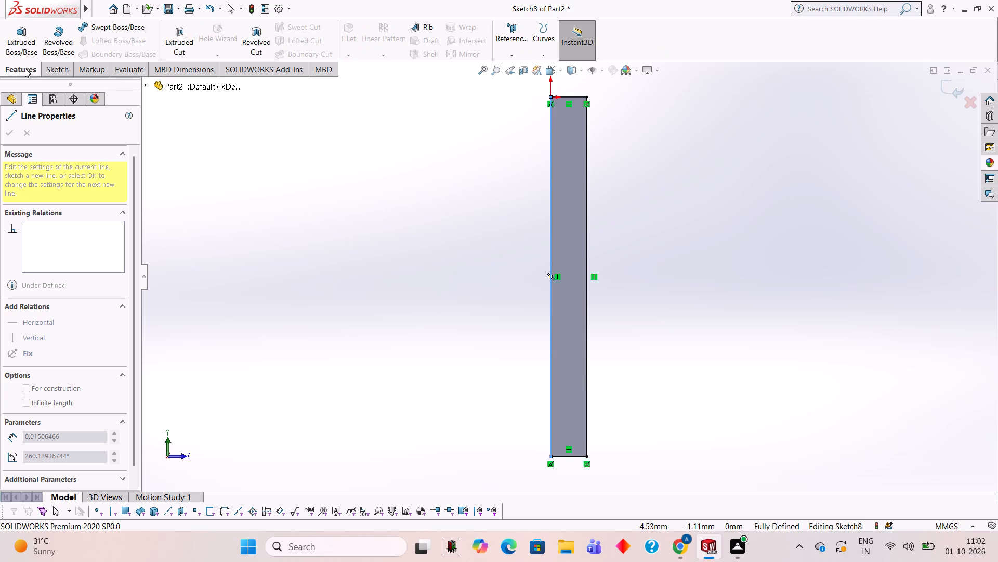
{"action": "left_click", "coordinate": [180, 45]}
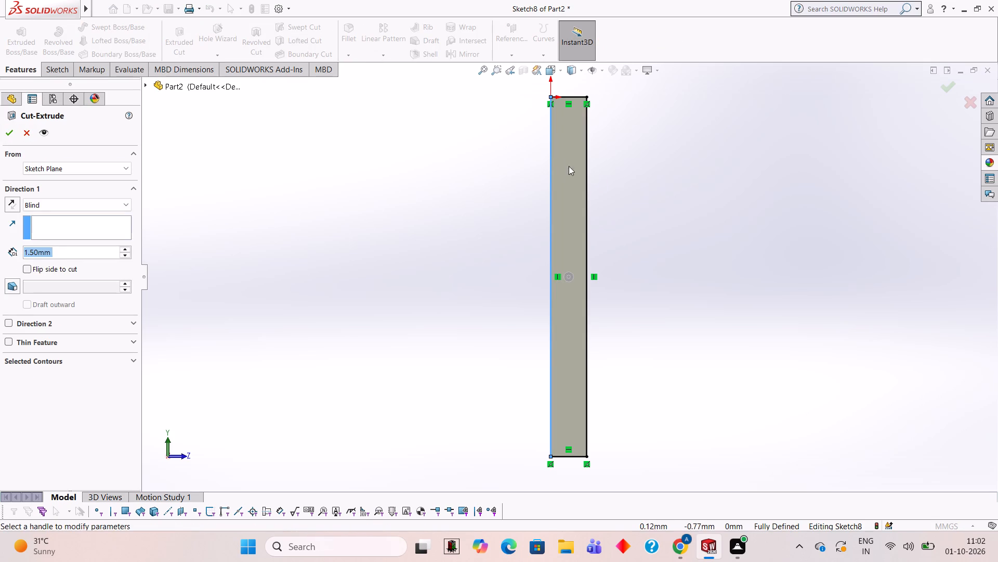
{"action": "middle_click_drag", "start_coordinate": [635, 182], "coordinate": [571, 189]}
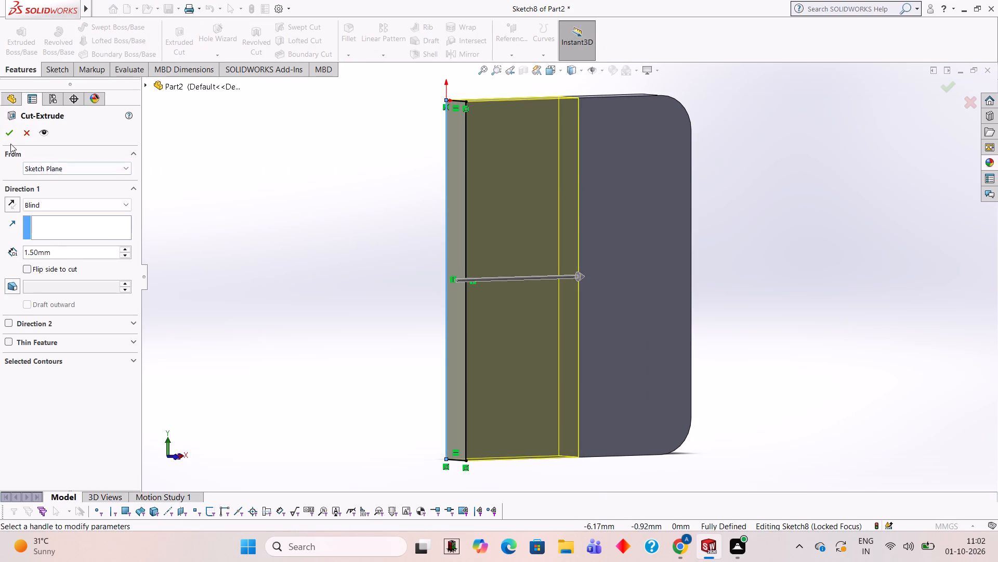
{"action": "left_click", "coordinate": [7, 138]}
{"action": "left_click", "coordinate": [217, 207]}
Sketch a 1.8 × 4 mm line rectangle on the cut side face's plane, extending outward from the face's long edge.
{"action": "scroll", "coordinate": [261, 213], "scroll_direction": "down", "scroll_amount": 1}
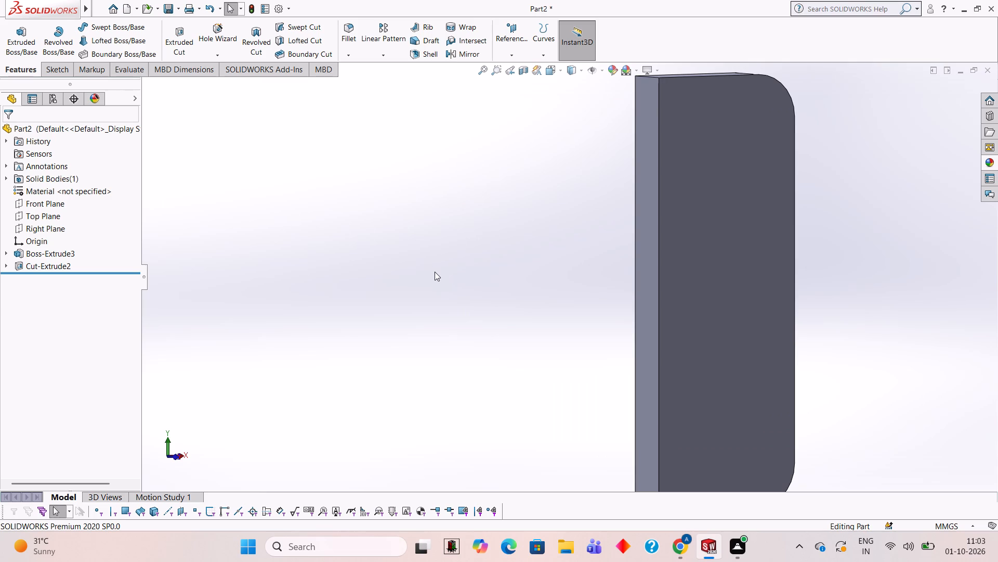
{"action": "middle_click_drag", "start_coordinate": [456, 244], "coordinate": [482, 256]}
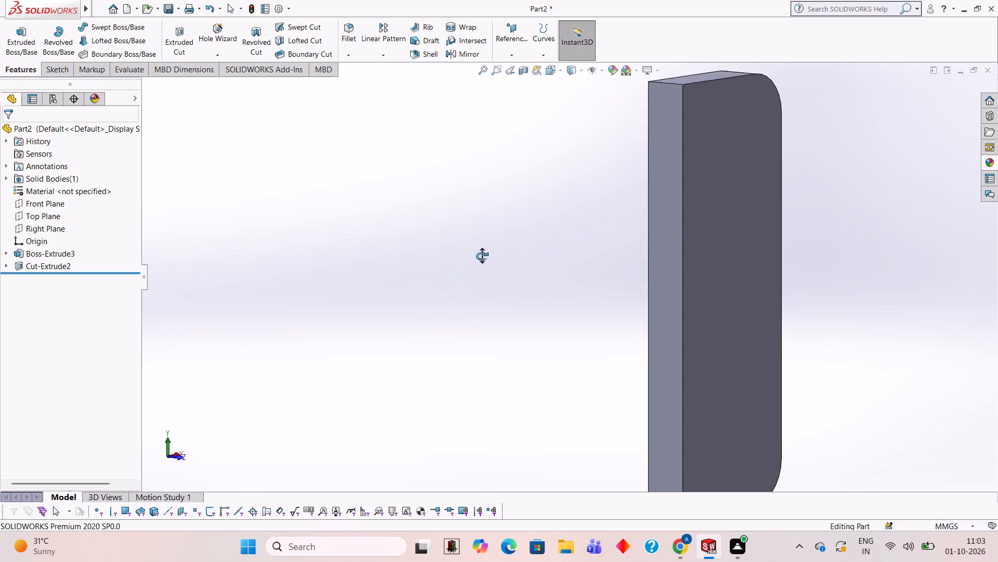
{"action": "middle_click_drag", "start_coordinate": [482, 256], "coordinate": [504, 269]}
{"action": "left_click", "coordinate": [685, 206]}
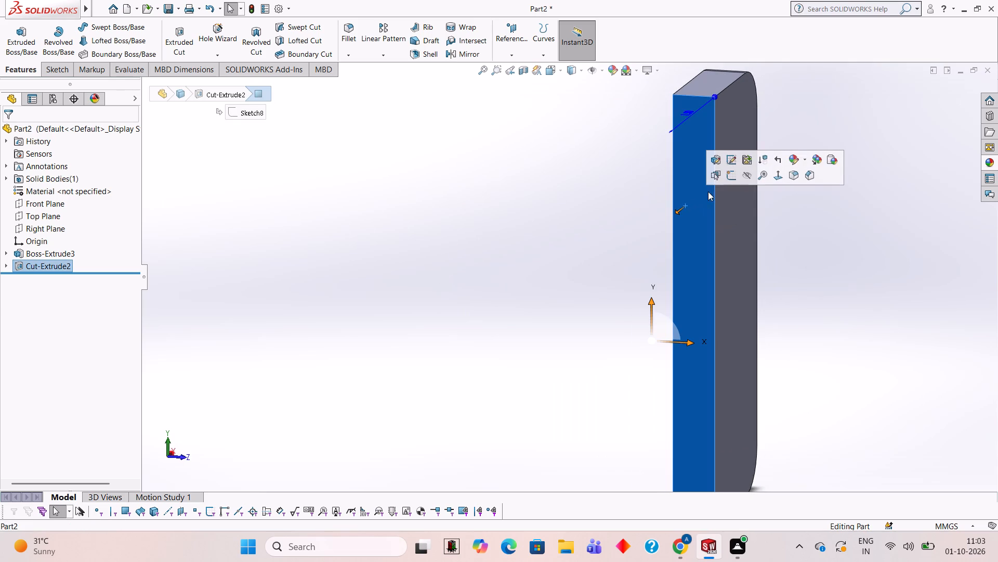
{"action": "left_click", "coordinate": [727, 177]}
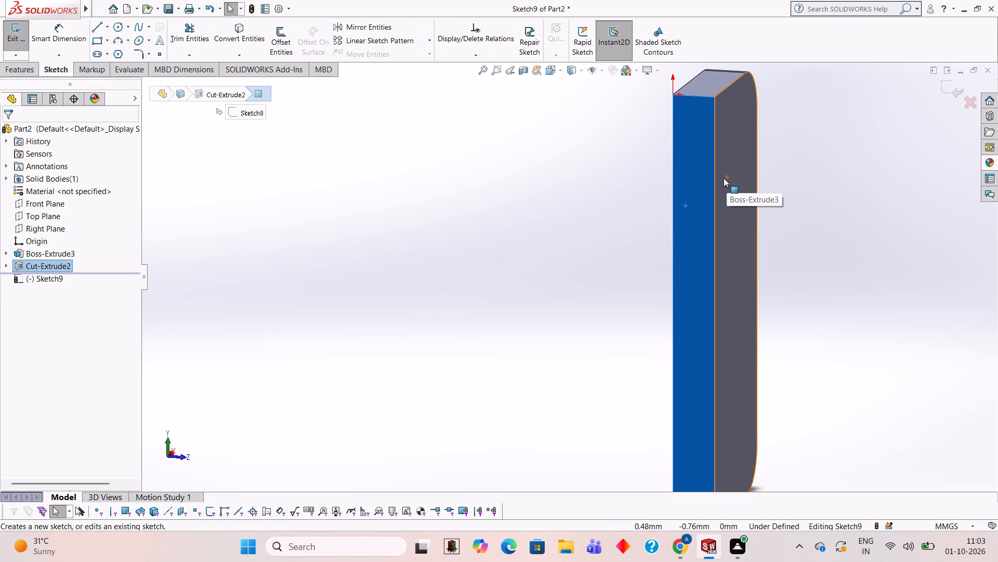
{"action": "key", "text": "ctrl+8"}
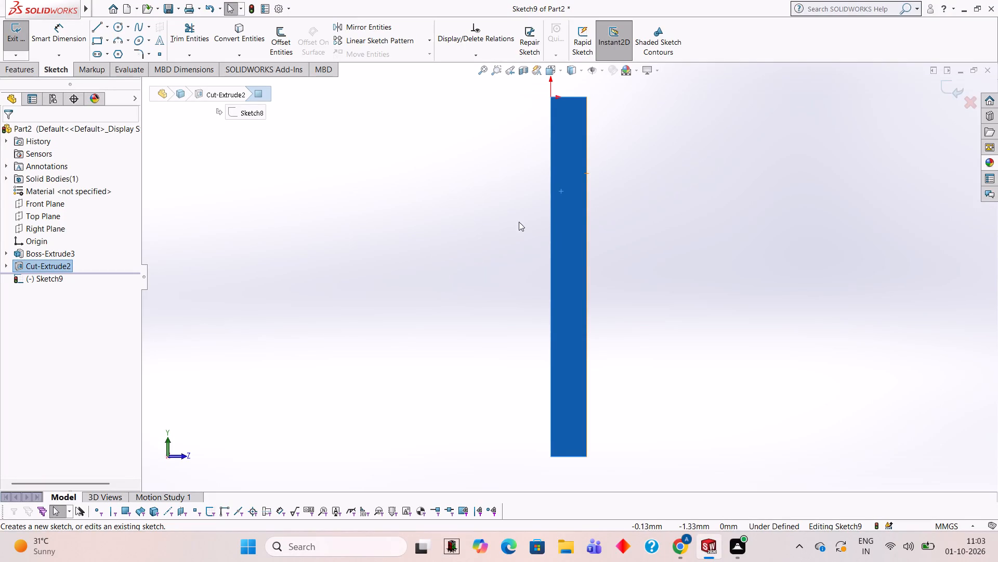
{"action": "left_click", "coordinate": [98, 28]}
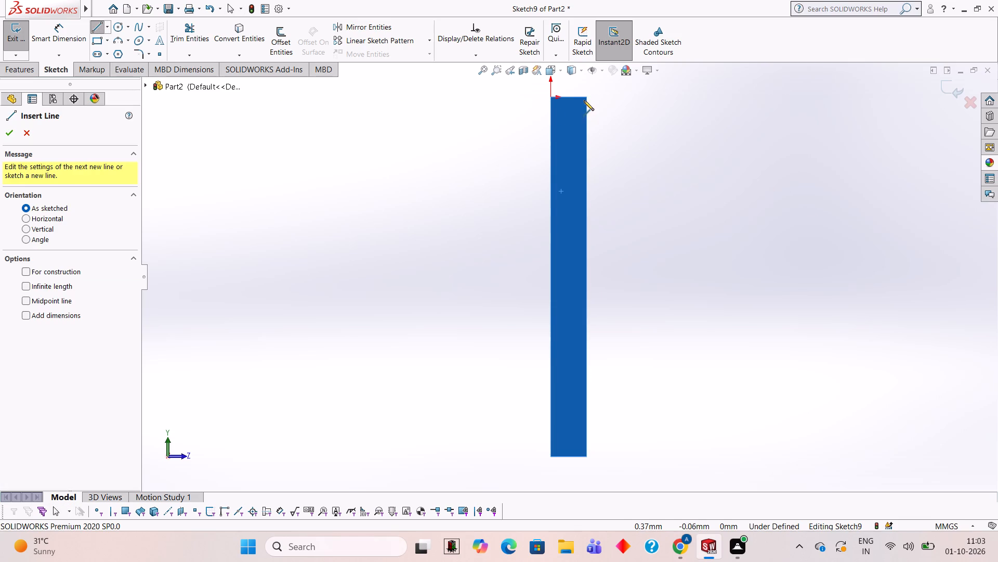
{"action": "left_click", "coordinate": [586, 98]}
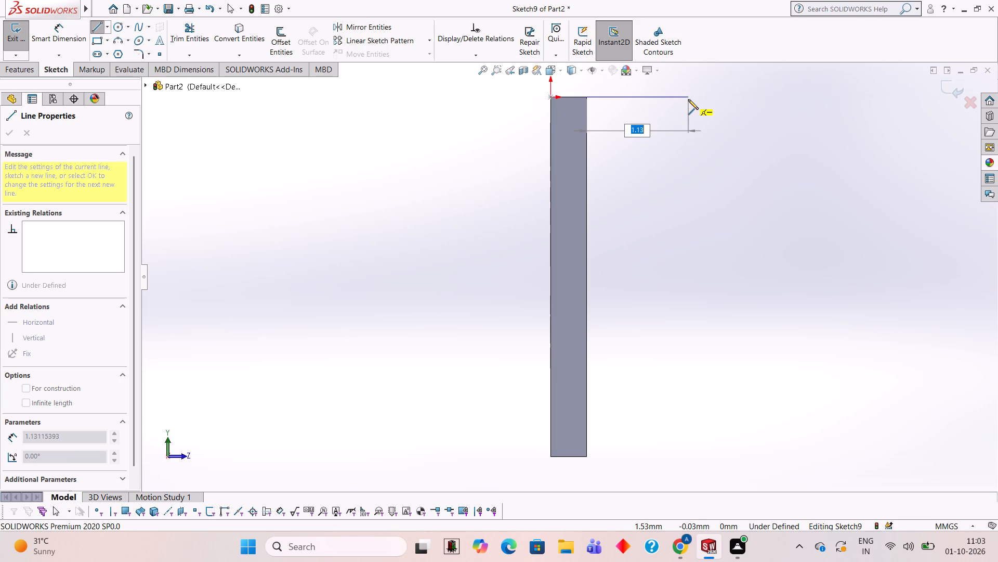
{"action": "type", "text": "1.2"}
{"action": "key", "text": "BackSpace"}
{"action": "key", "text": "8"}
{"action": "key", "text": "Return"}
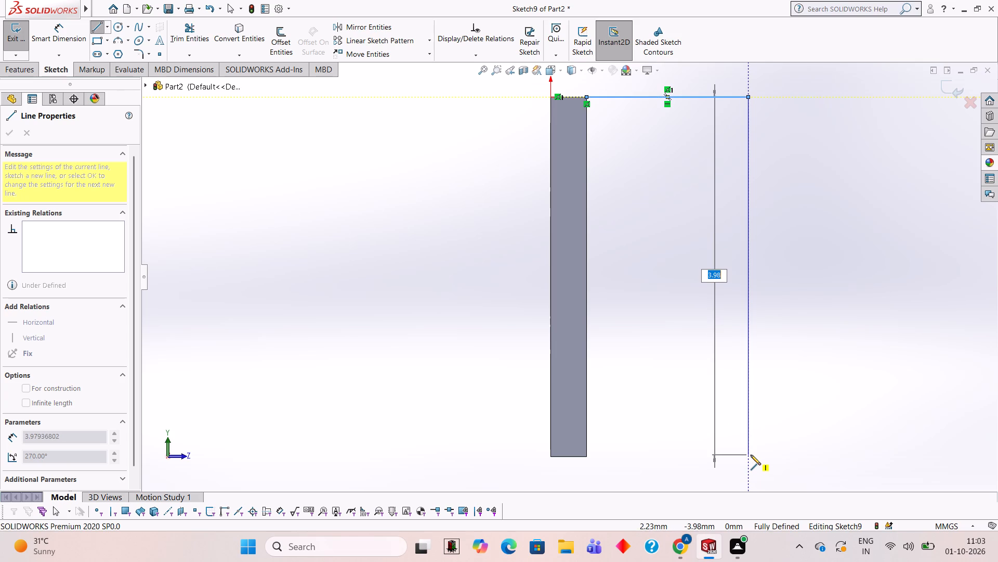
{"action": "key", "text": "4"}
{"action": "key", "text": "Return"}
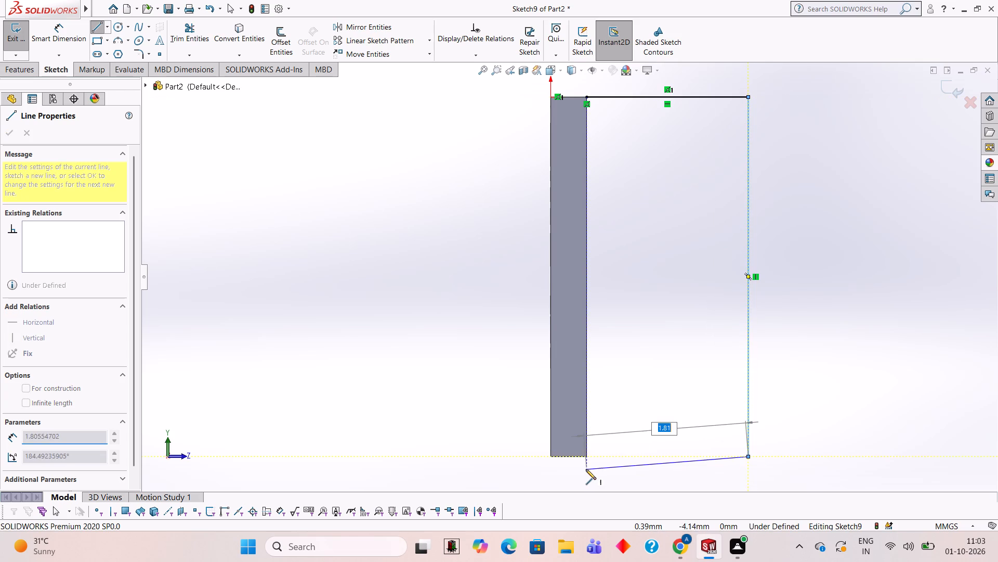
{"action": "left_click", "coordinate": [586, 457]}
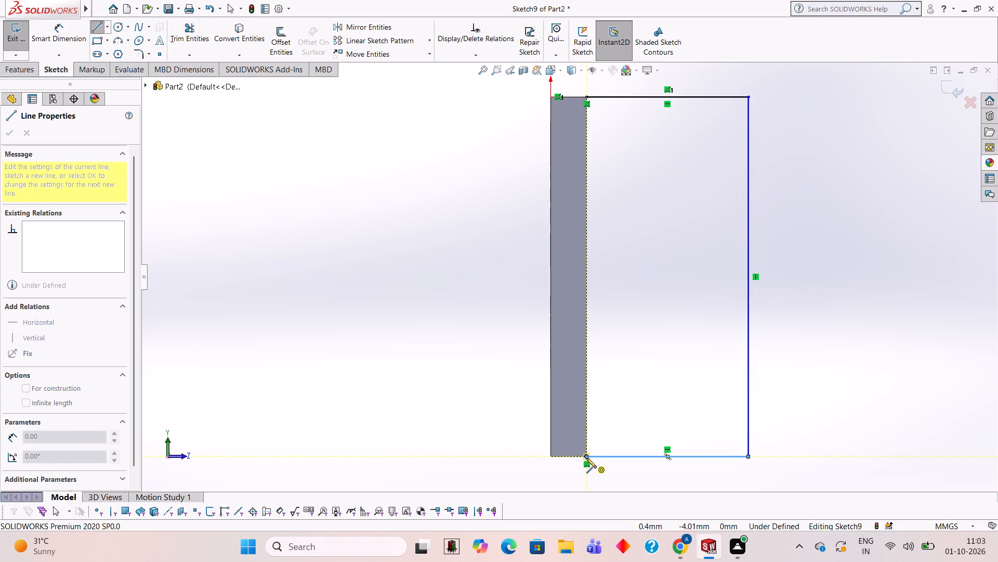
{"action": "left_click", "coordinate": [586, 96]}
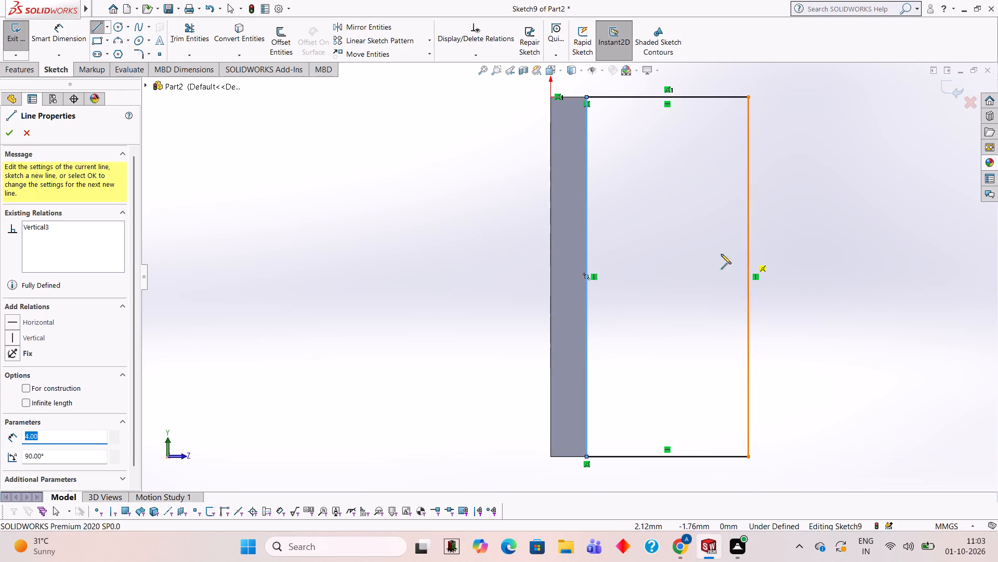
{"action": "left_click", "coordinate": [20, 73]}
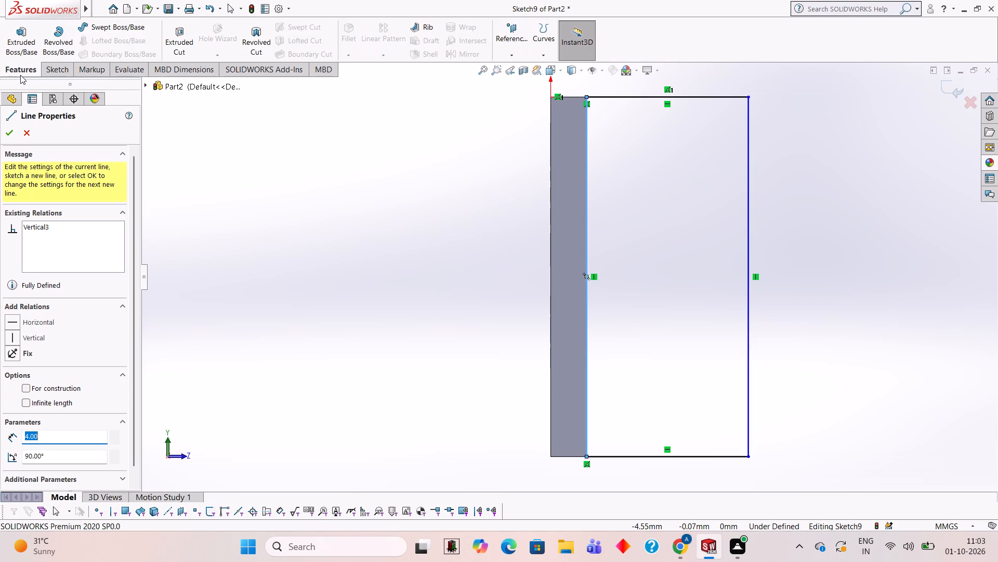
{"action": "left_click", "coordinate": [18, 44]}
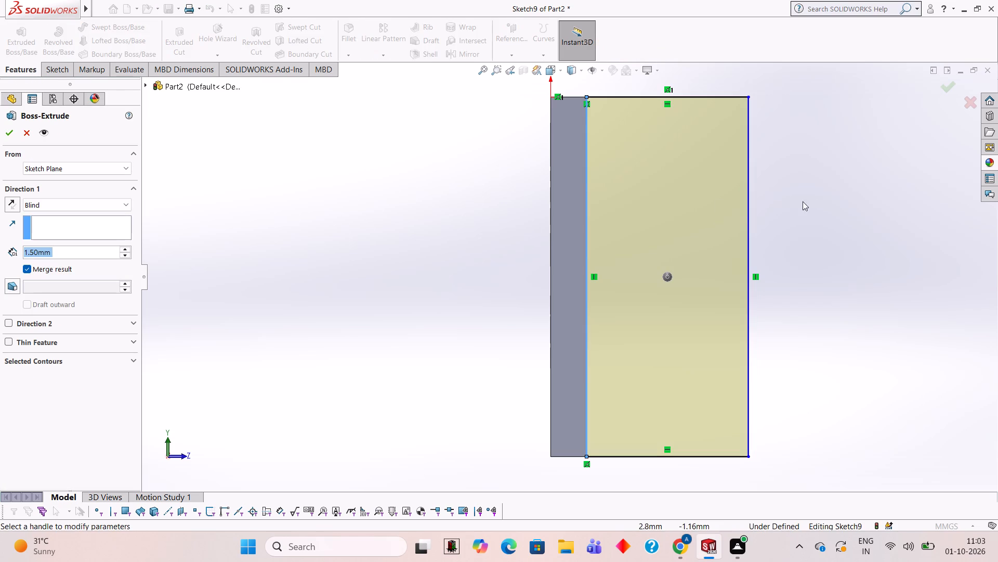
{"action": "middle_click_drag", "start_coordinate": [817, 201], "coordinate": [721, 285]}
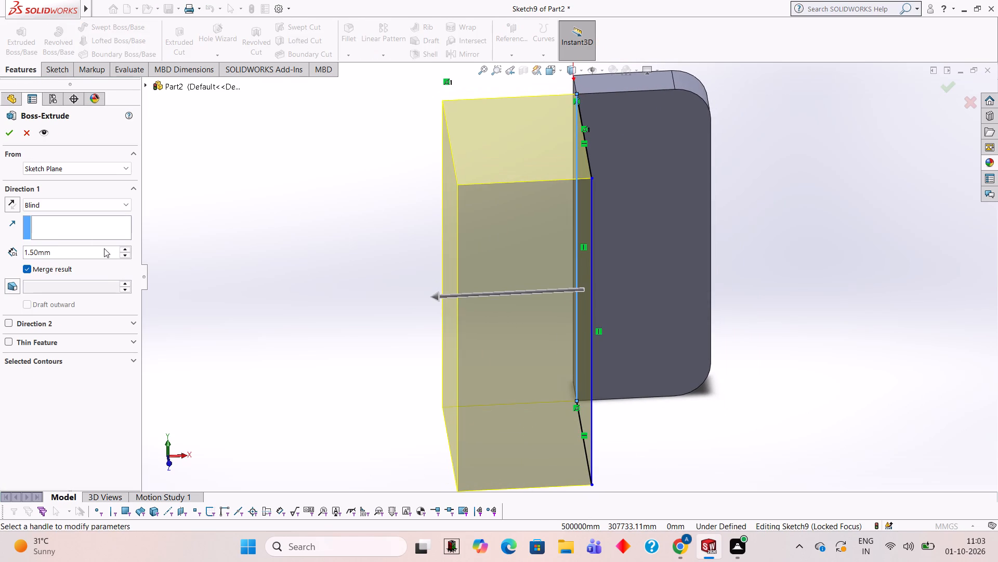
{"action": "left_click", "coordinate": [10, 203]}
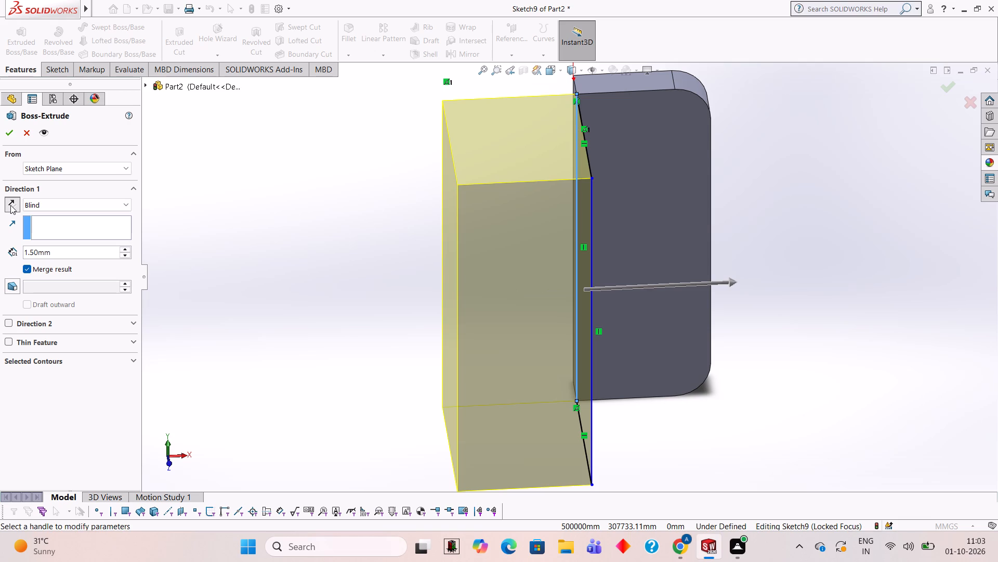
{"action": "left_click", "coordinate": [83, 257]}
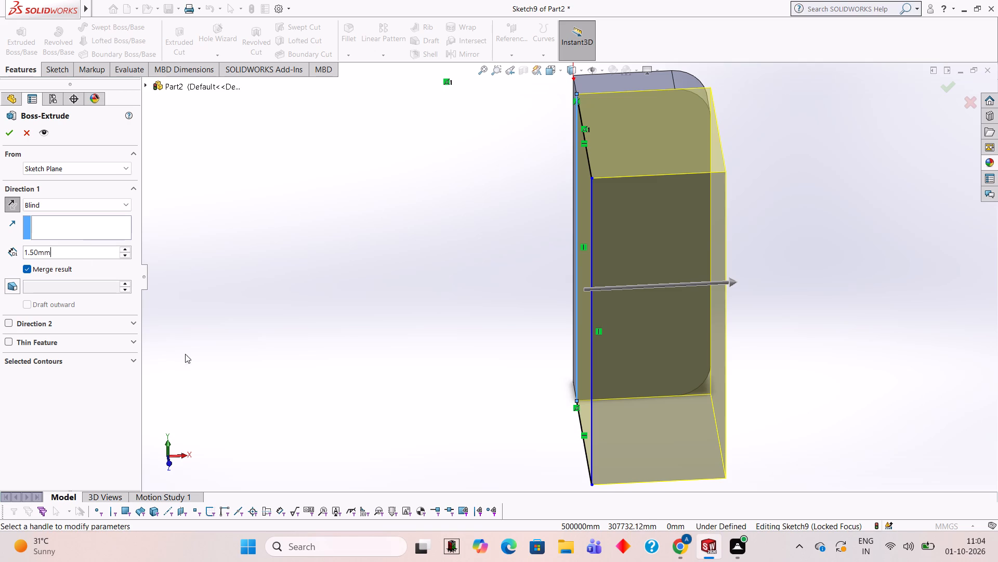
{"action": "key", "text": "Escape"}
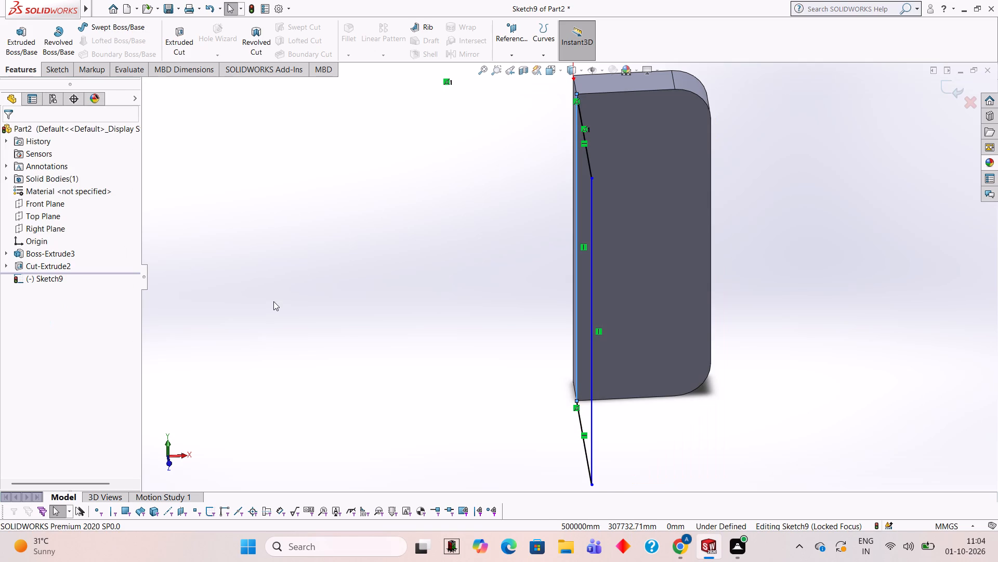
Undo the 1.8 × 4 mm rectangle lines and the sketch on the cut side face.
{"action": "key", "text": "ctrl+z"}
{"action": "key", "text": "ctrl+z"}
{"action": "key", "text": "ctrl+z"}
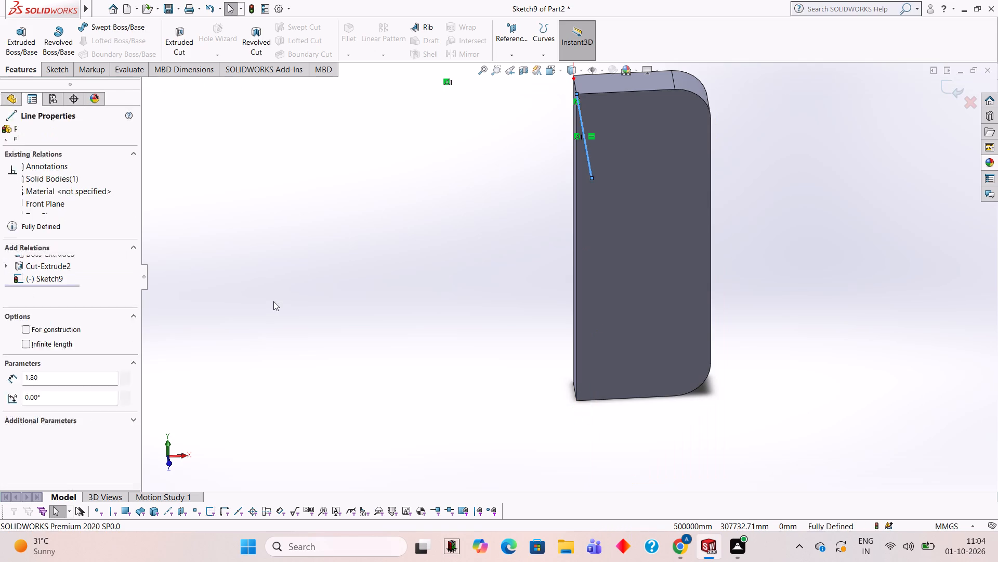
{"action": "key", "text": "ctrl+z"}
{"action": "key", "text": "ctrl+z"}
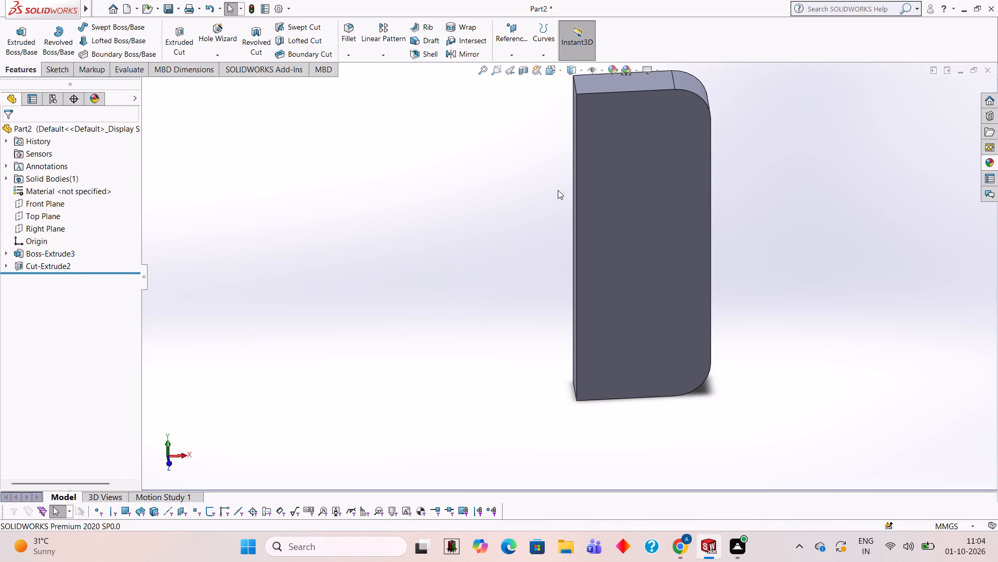
Open a new sketch on the plate's flat top end face, viewed face-on.
{"action": "middle_click_drag", "start_coordinate": [616, 166], "coordinate": [623, 320]}
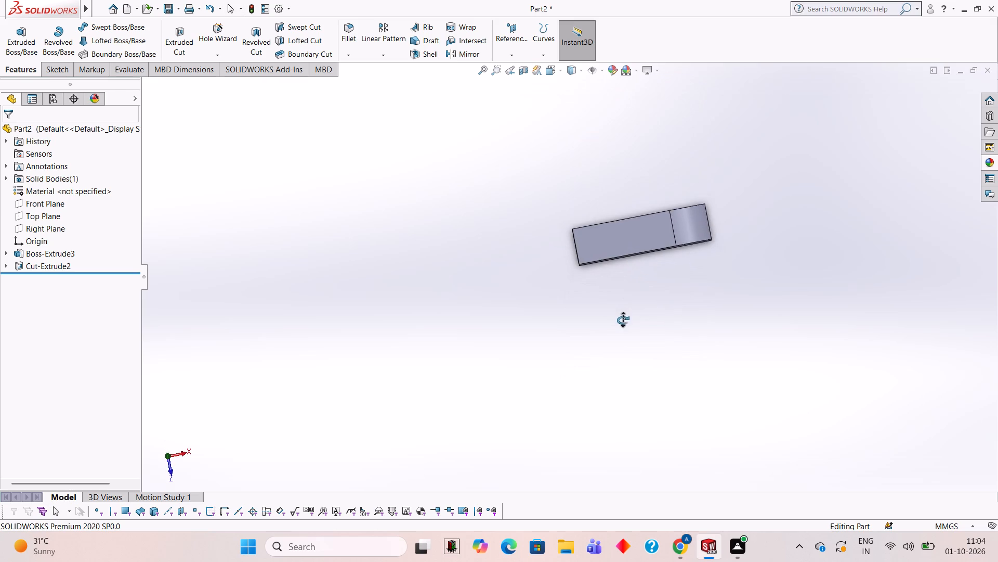
{"action": "middle_click_drag", "start_coordinate": [623, 320], "coordinate": [618, 318]}
{"action": "left_click", "coordinate": [618, 241]}
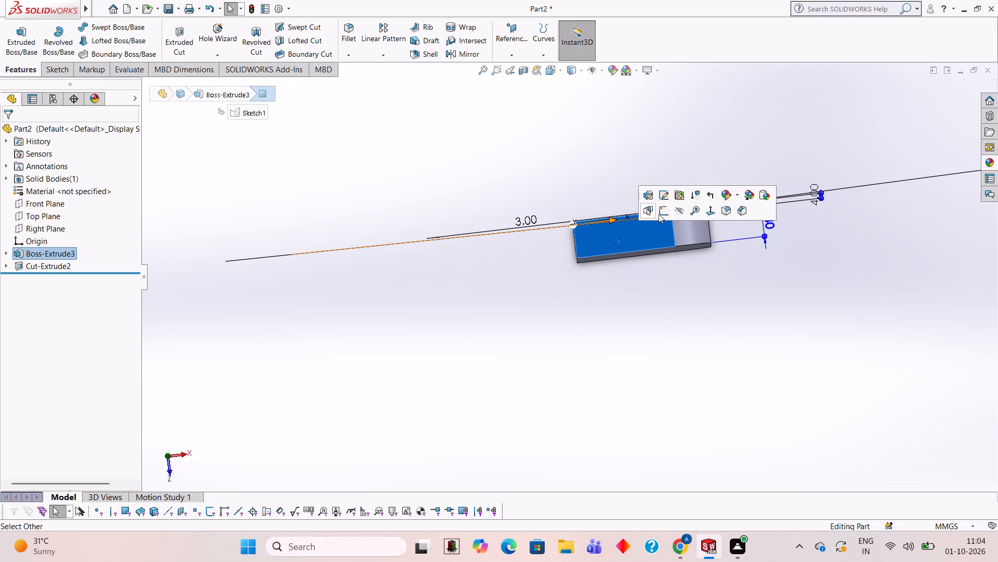
{"action": "left_click", "coordinate": [659, 213]}
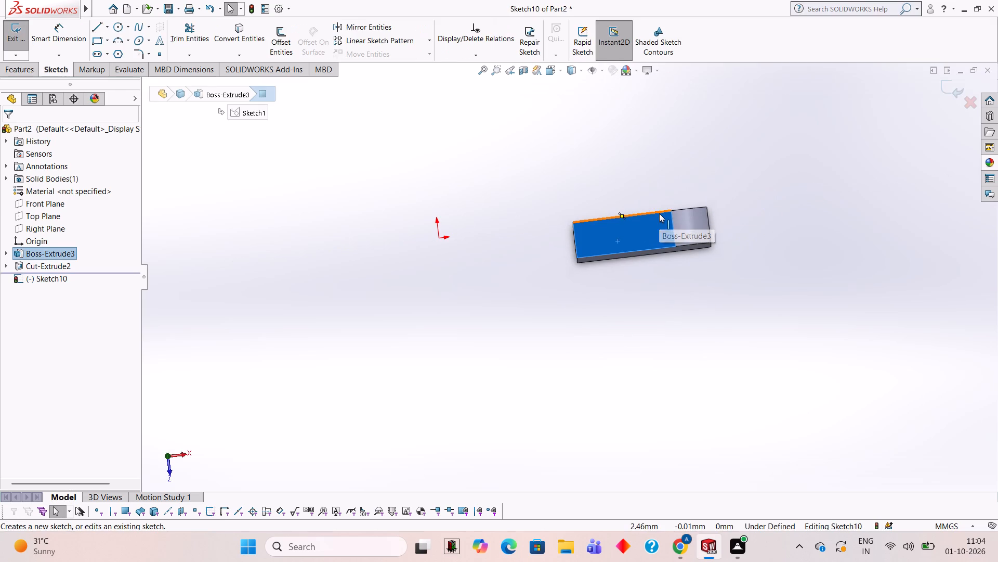
{"action": "key", "text": "ctrl+8"}
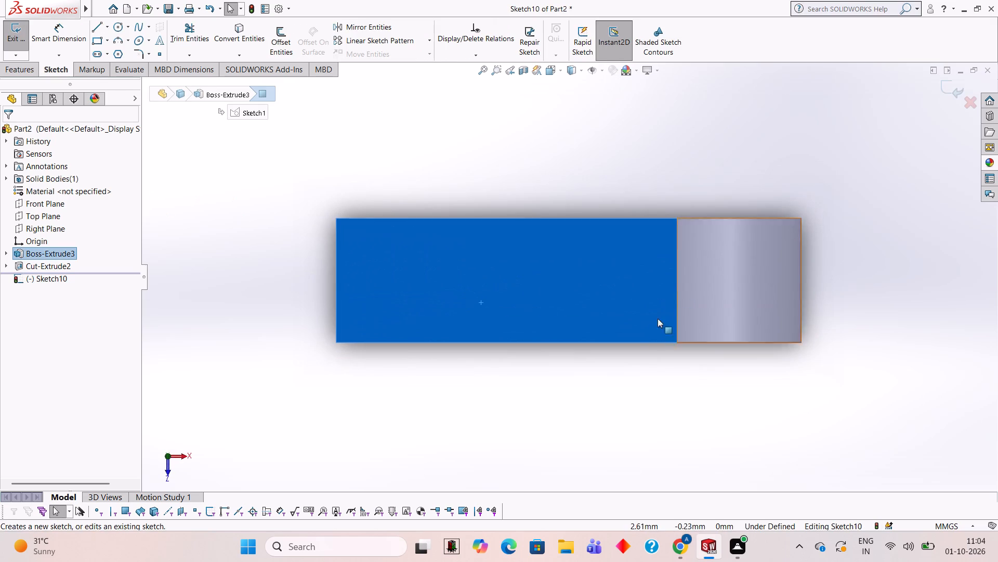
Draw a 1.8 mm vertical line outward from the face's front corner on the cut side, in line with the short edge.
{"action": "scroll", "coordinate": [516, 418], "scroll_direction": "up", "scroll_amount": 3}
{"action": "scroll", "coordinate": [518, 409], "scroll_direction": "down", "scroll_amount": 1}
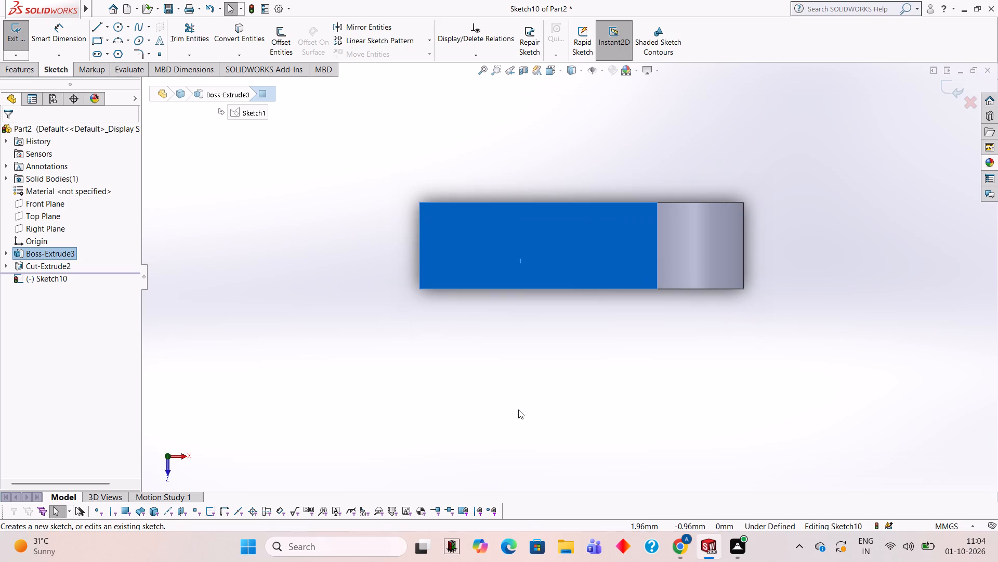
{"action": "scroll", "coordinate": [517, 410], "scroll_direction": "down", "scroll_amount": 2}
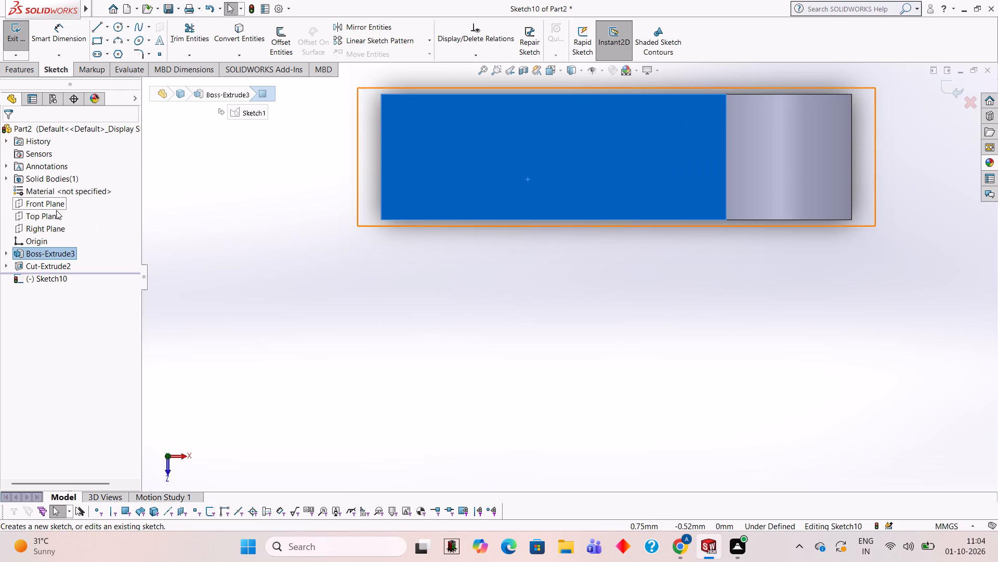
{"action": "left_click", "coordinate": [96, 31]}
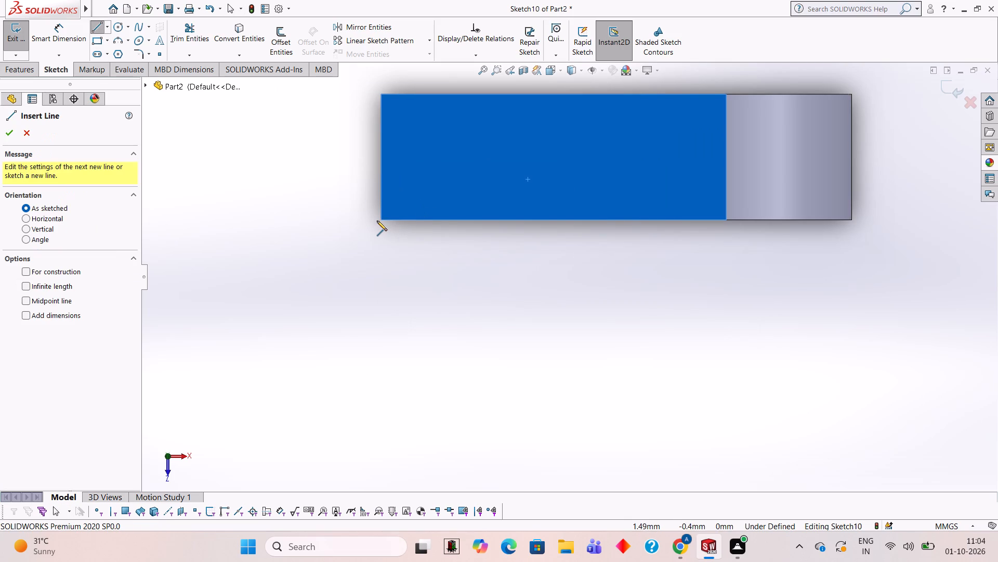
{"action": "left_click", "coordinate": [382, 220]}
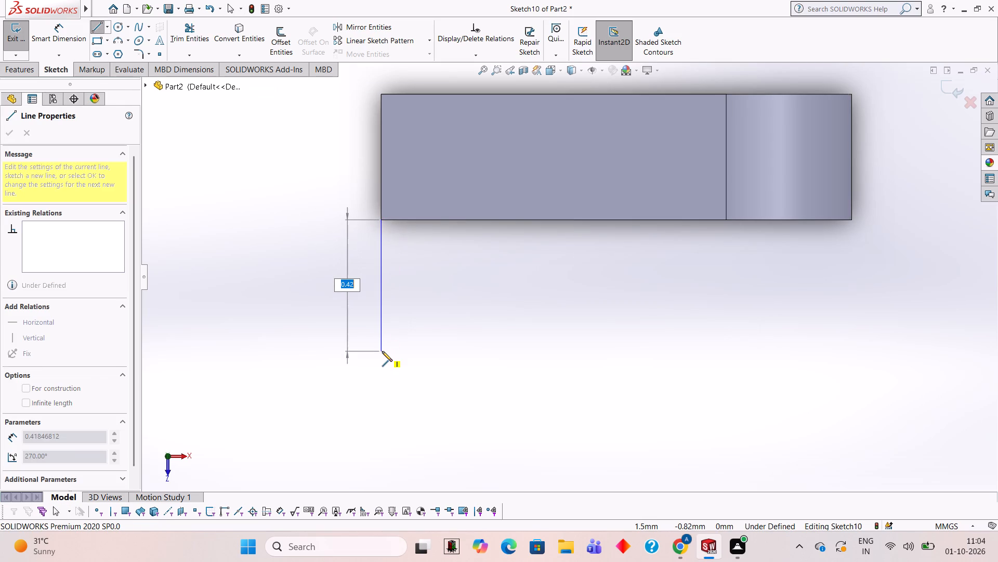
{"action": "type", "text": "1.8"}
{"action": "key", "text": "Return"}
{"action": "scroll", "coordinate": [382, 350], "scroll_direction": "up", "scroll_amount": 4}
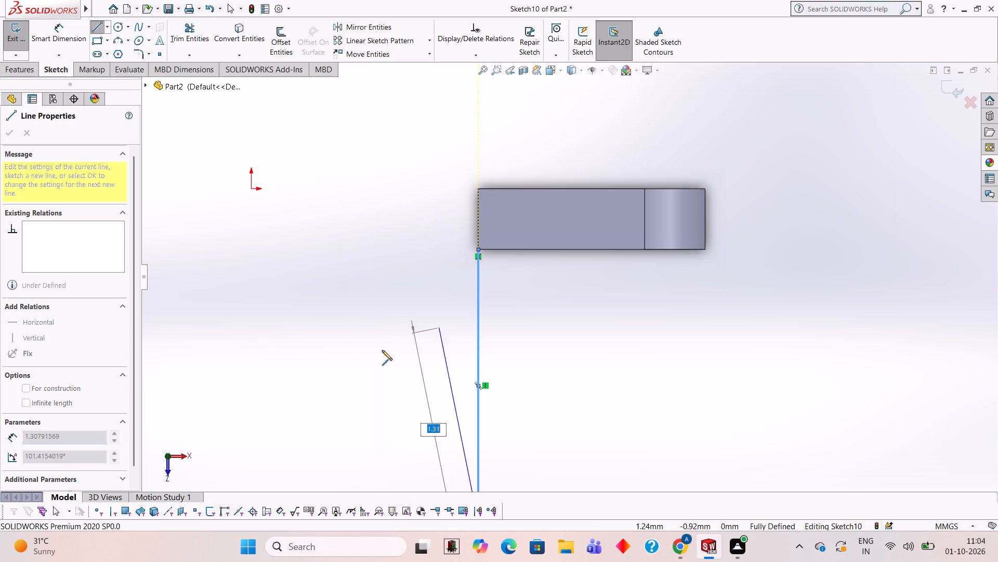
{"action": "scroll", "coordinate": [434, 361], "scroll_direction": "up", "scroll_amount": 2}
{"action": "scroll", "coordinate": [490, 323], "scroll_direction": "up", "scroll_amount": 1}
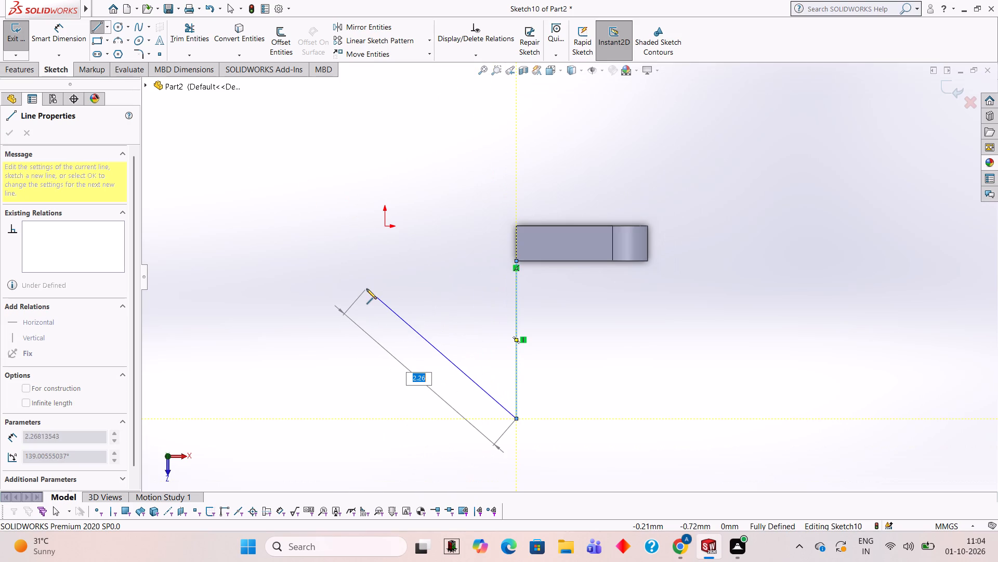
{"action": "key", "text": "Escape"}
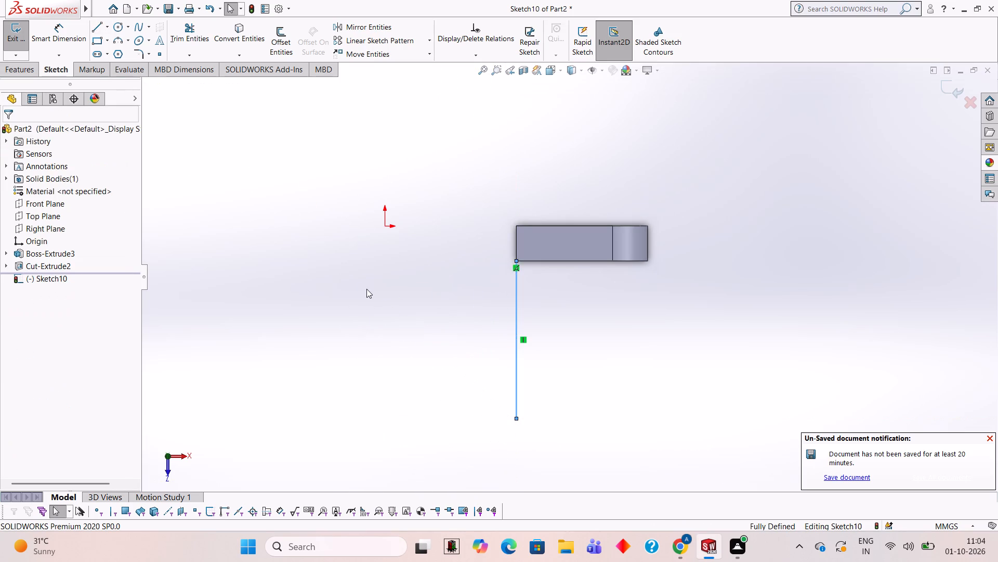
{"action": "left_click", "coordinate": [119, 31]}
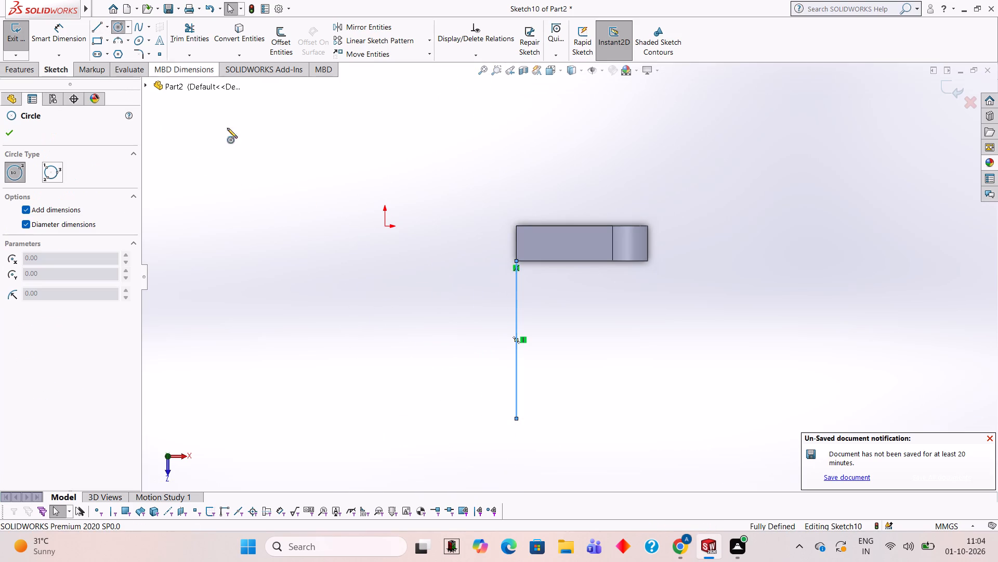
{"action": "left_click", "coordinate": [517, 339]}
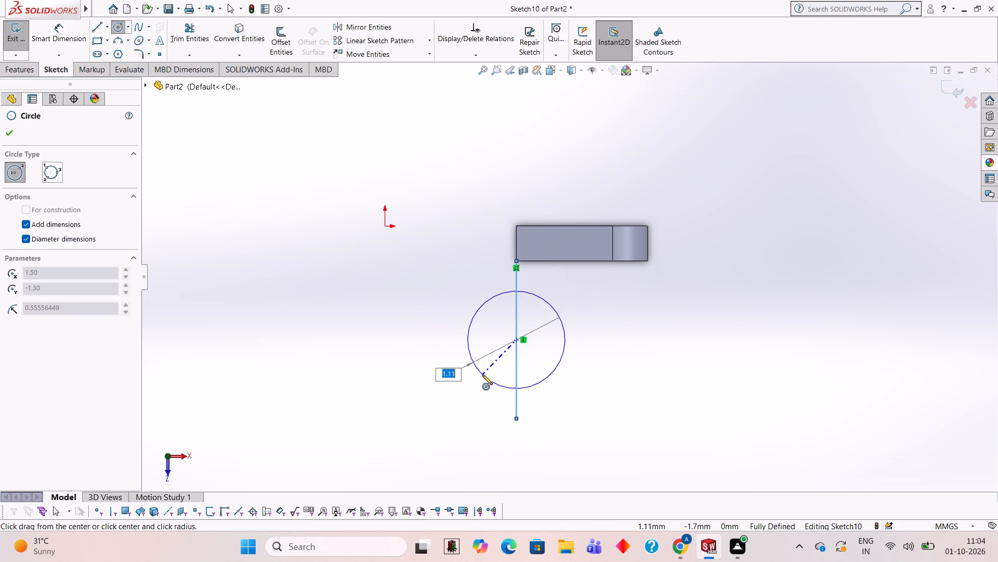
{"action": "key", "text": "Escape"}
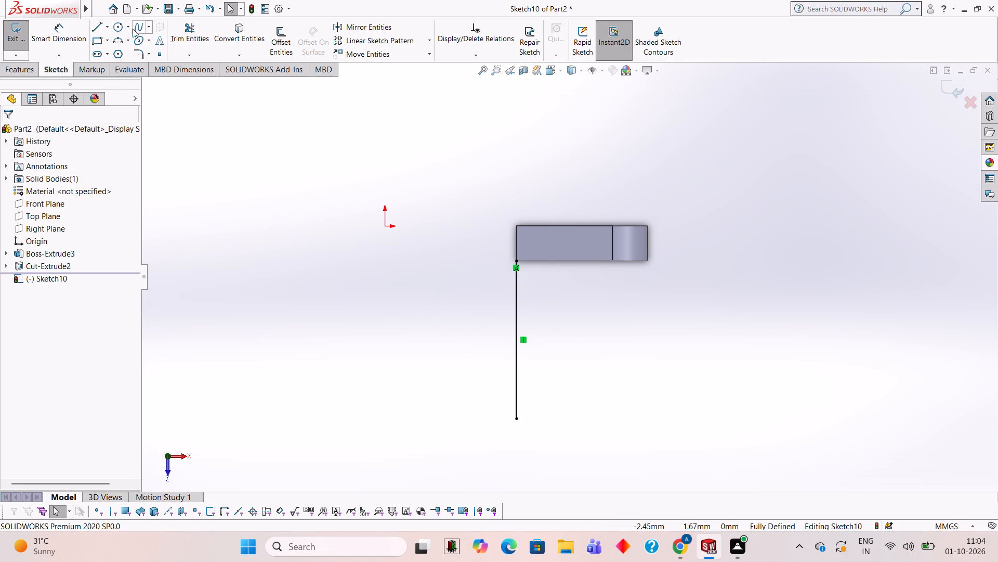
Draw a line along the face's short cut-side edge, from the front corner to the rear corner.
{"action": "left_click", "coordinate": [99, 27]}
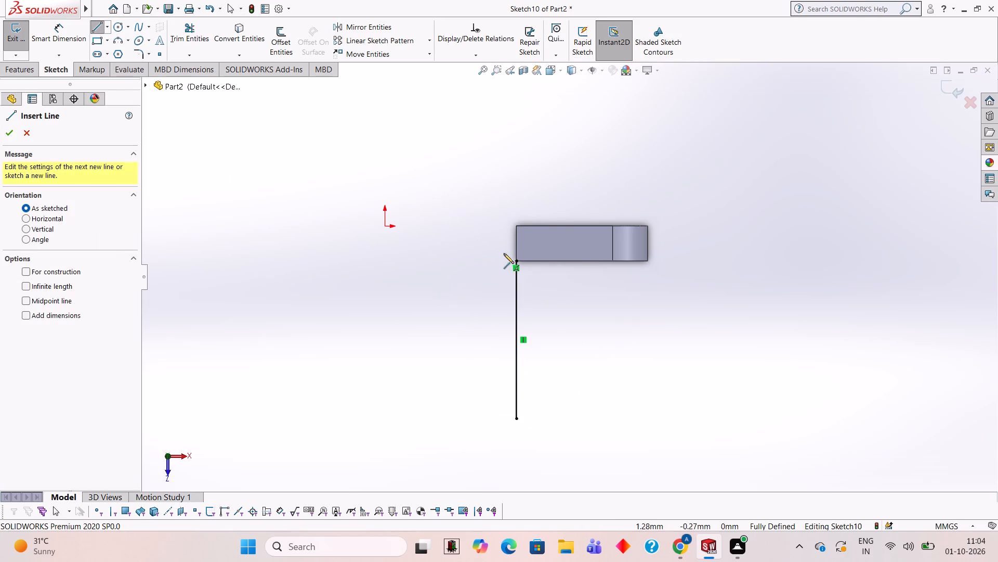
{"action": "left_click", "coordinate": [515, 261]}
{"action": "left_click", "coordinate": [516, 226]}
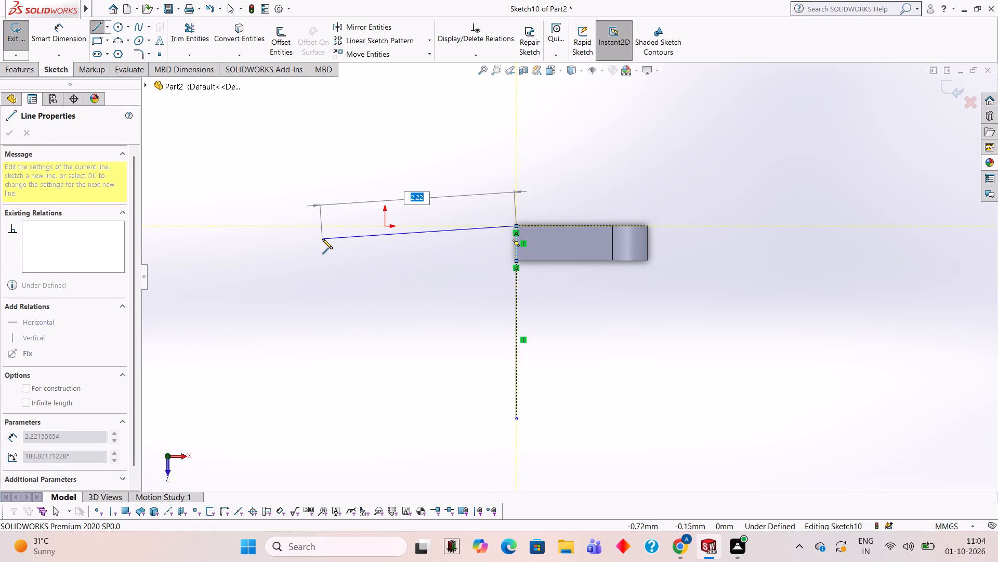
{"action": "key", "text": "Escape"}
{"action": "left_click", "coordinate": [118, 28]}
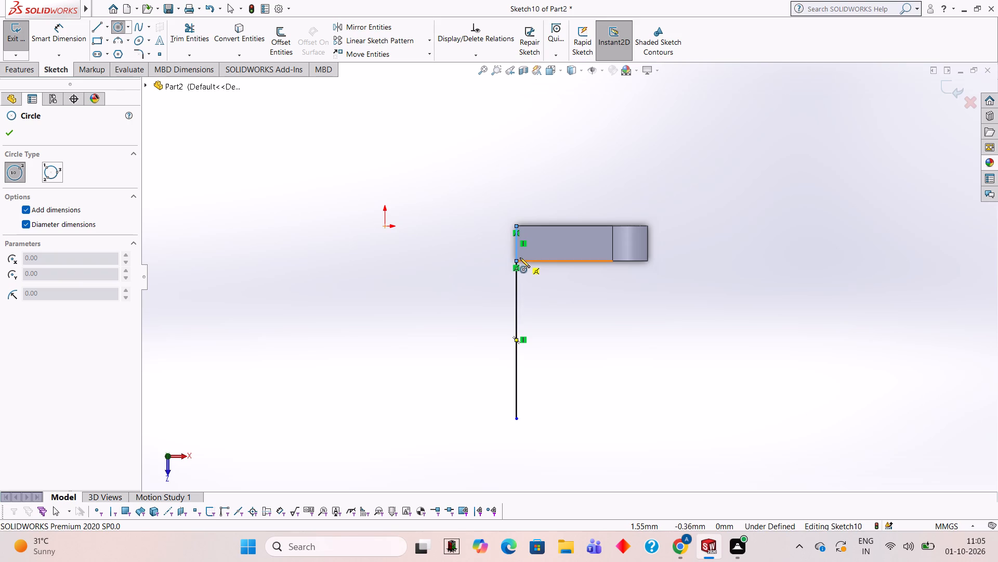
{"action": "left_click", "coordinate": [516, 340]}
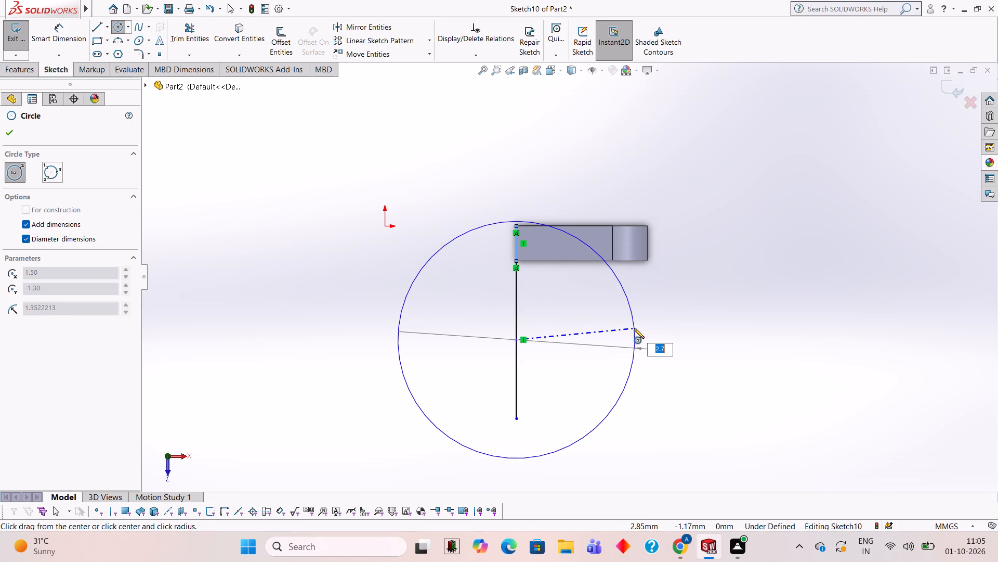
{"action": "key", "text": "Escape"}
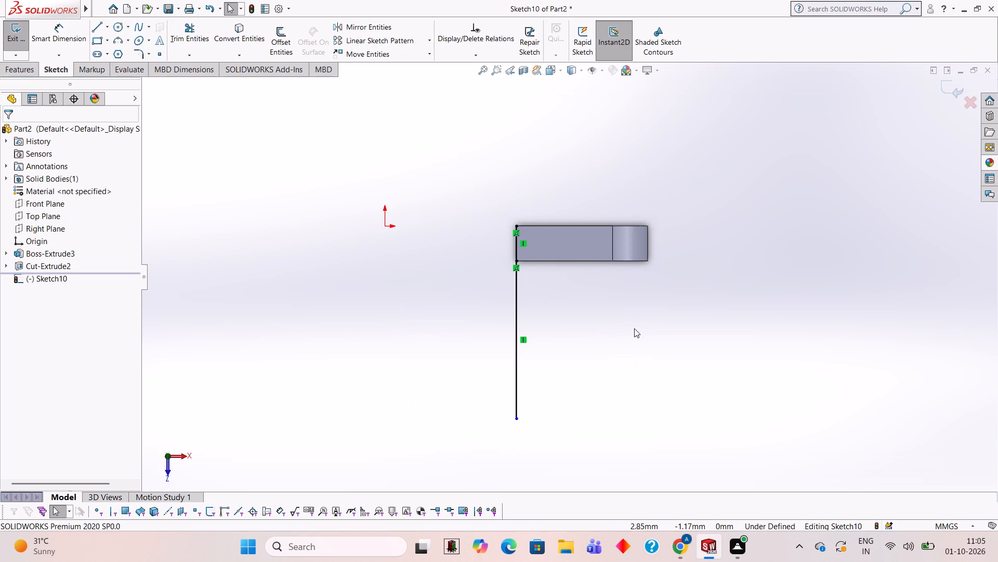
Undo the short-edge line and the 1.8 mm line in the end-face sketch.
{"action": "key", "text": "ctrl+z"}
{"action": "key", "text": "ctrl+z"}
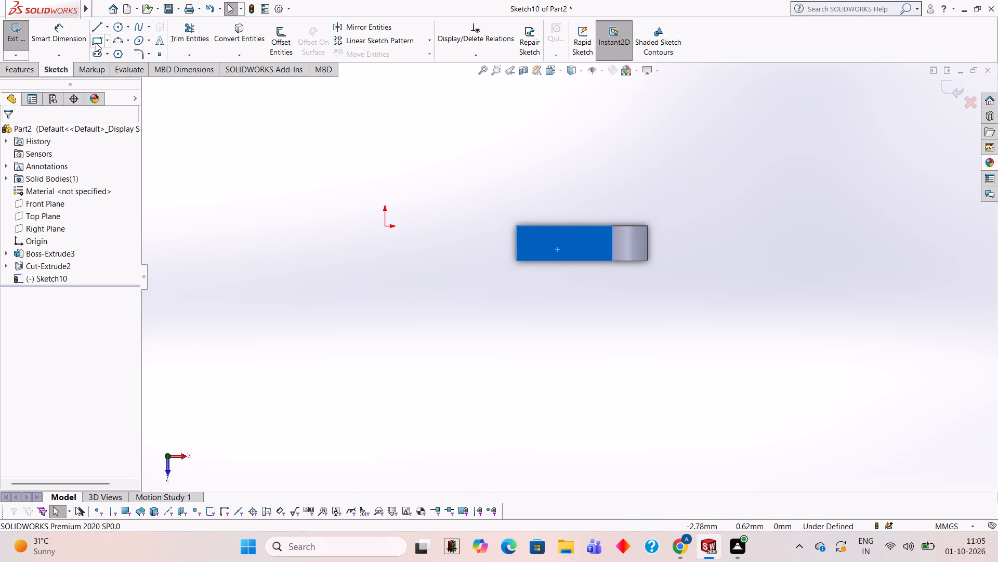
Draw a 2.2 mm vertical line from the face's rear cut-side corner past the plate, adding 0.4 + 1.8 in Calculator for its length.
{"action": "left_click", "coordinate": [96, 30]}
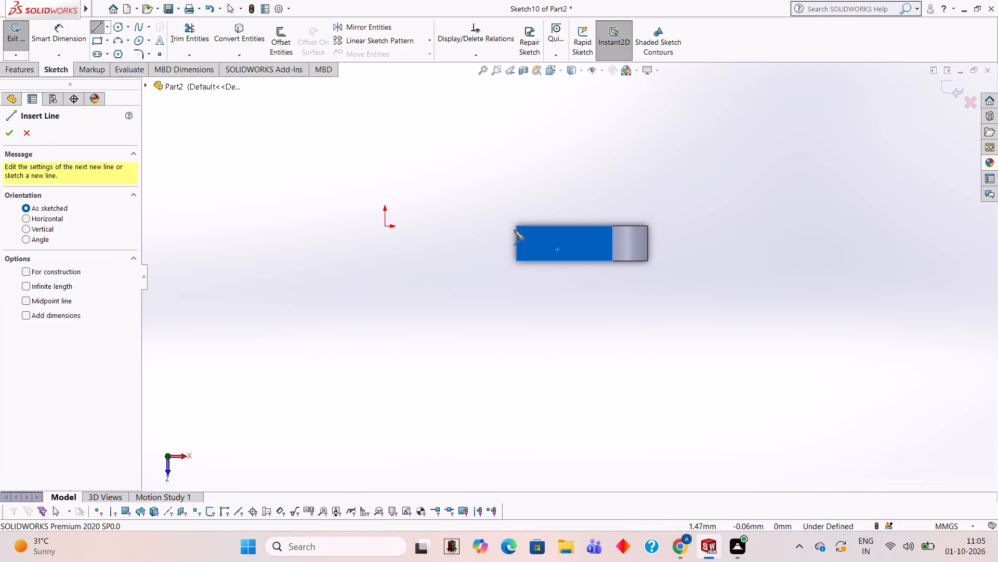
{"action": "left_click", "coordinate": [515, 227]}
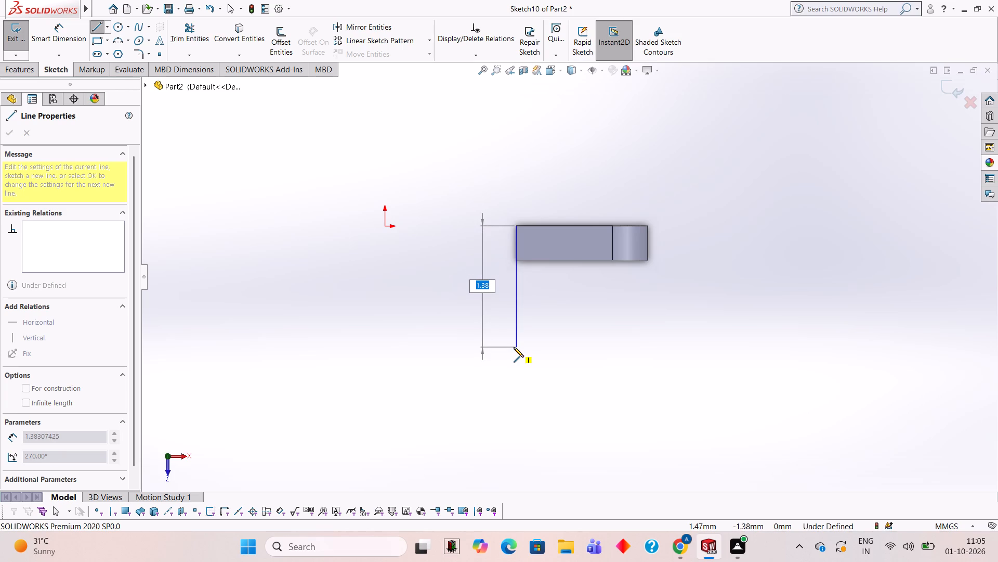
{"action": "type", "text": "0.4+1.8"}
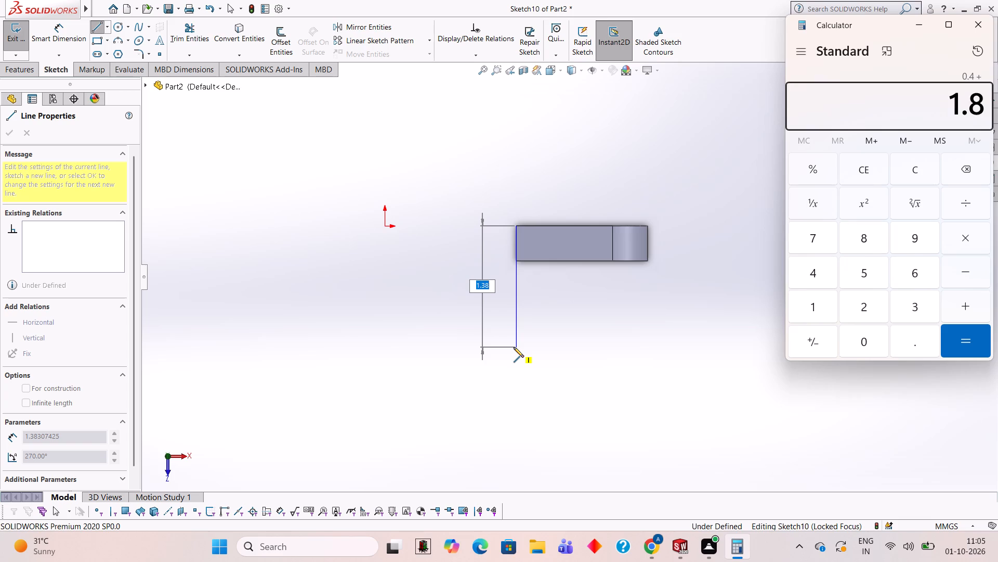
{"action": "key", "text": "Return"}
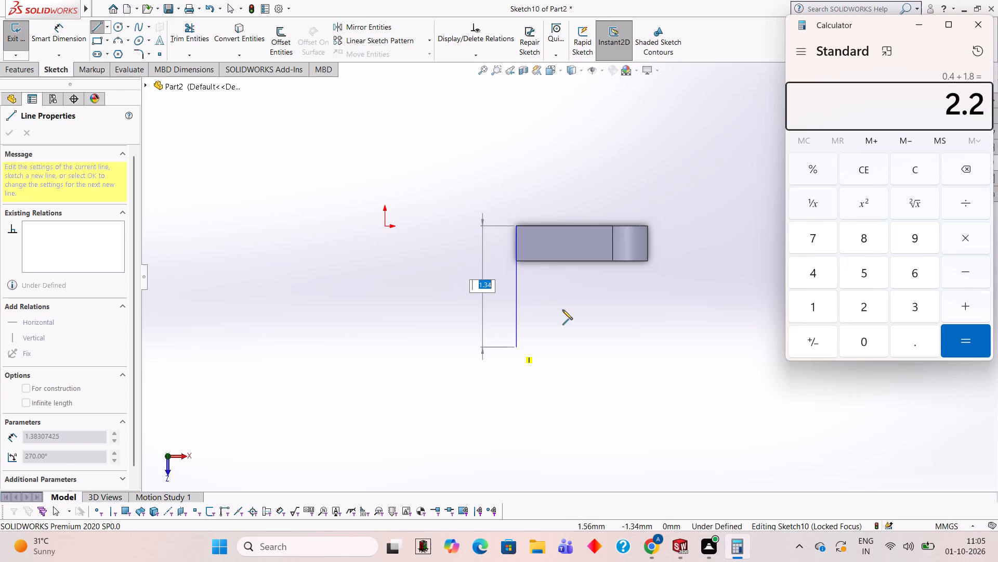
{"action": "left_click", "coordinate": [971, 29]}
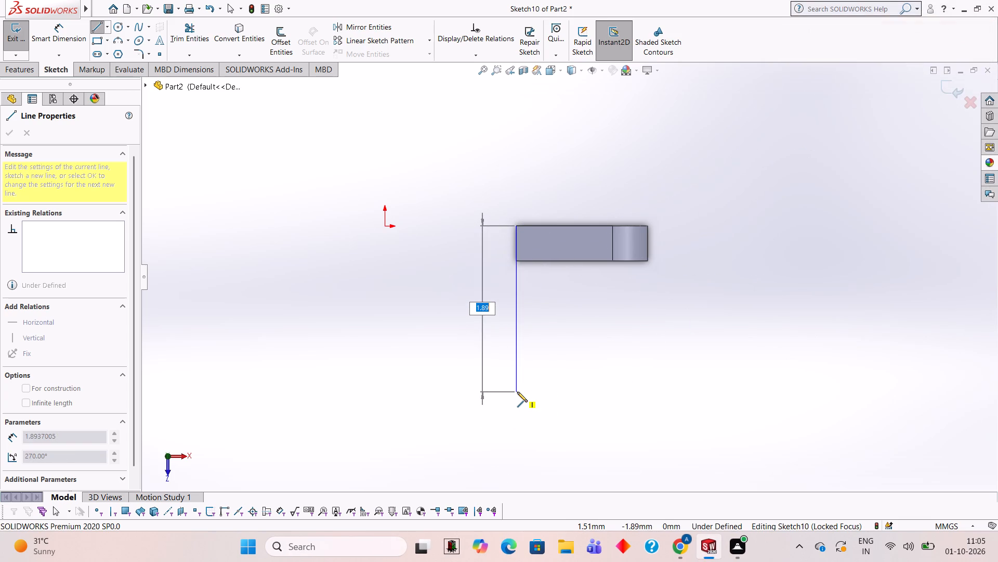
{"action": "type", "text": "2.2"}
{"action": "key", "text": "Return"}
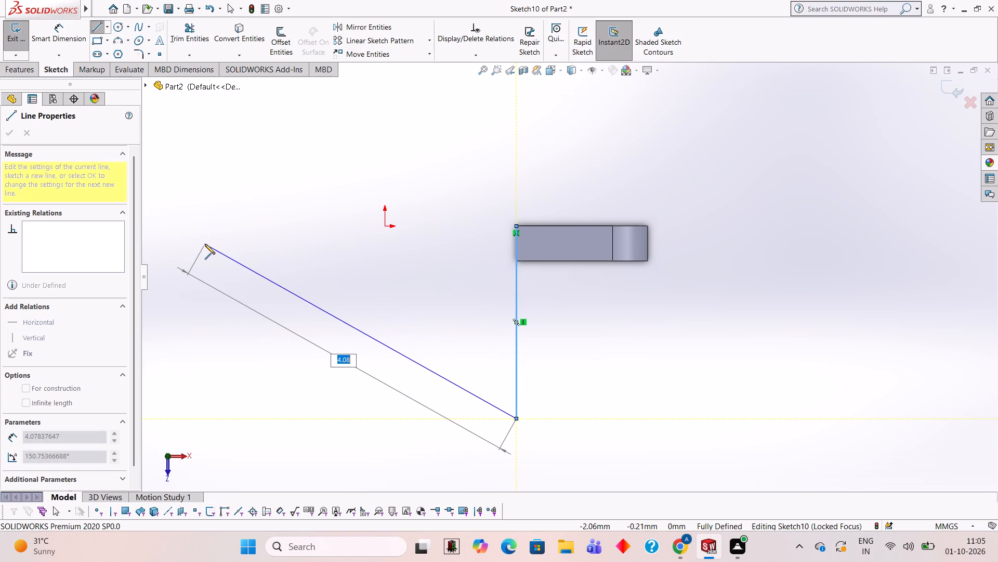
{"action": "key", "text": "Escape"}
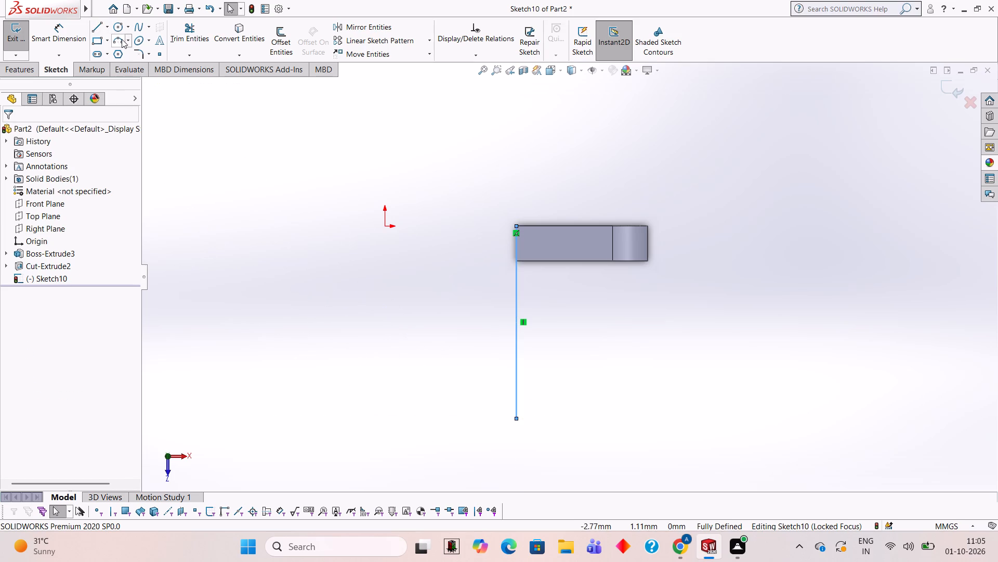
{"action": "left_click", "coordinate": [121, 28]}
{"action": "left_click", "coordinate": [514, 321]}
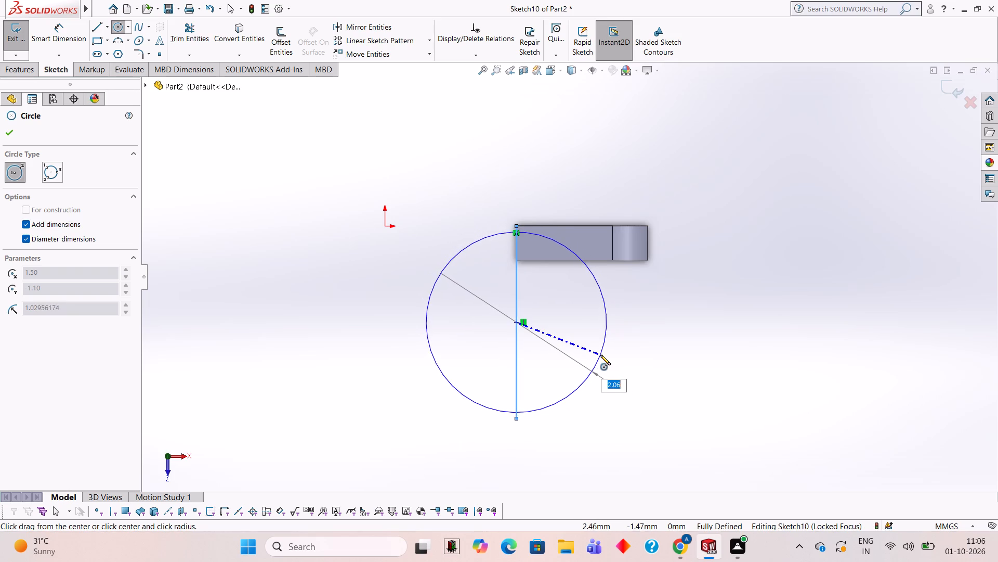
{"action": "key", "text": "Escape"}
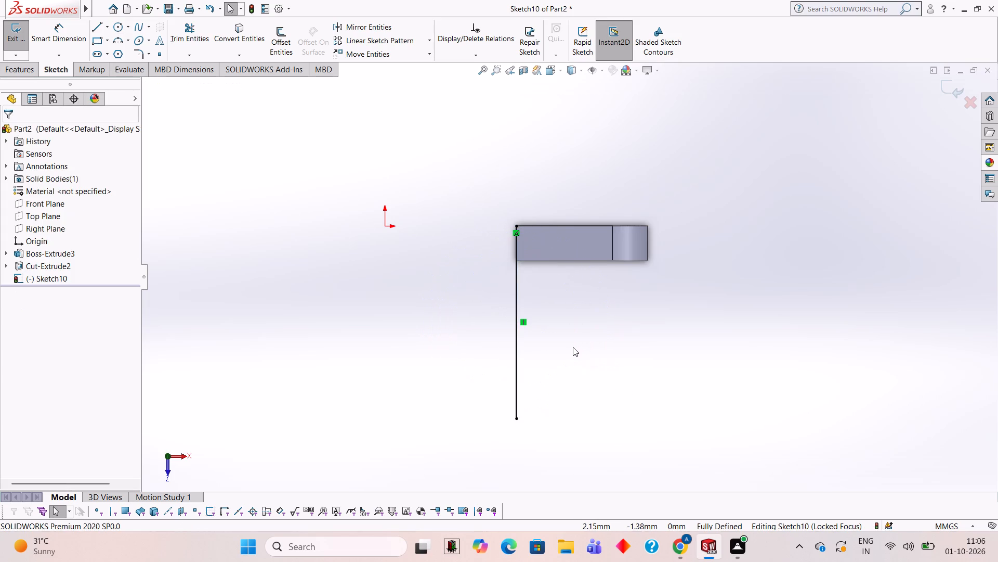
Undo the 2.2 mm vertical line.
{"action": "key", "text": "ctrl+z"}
Draw a 0.9 mm vertical line from the face's rear cut-side corner, along the short edge and past the plate.
{"action": "left_click", "coordinate": [96, 26]}
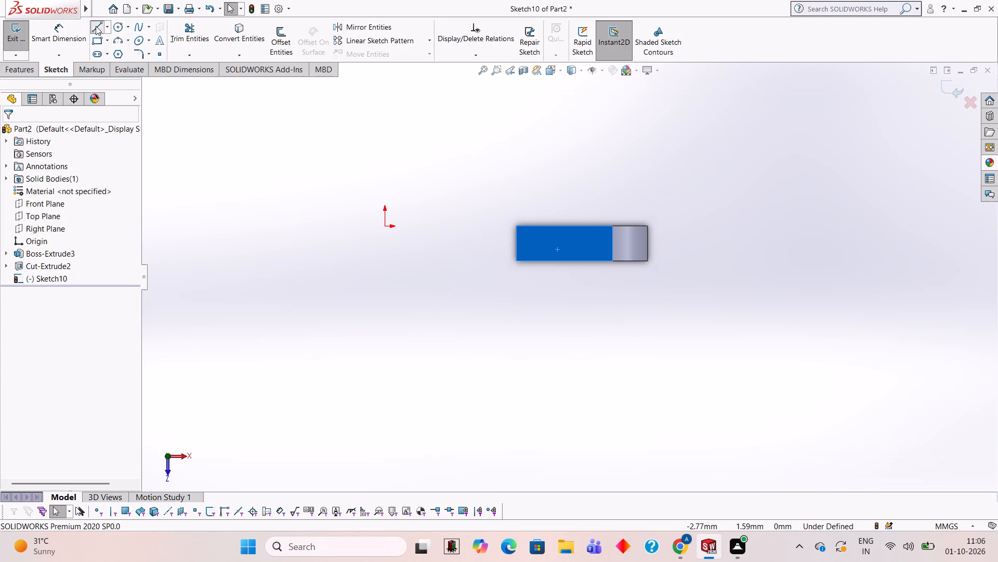
{"action": "left_click", "coordinate": [516, 227]}
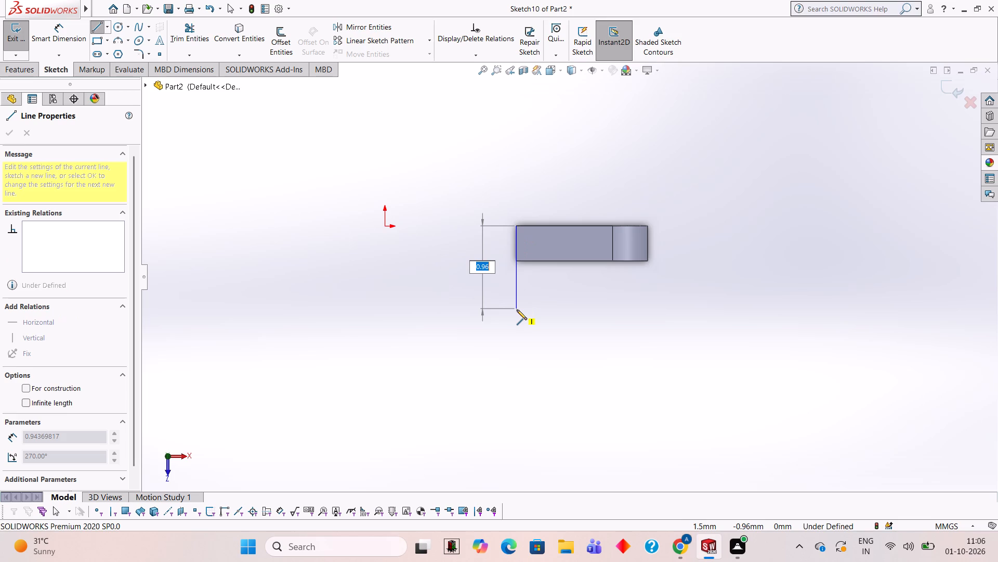
{"action": "type", "text": "0."}
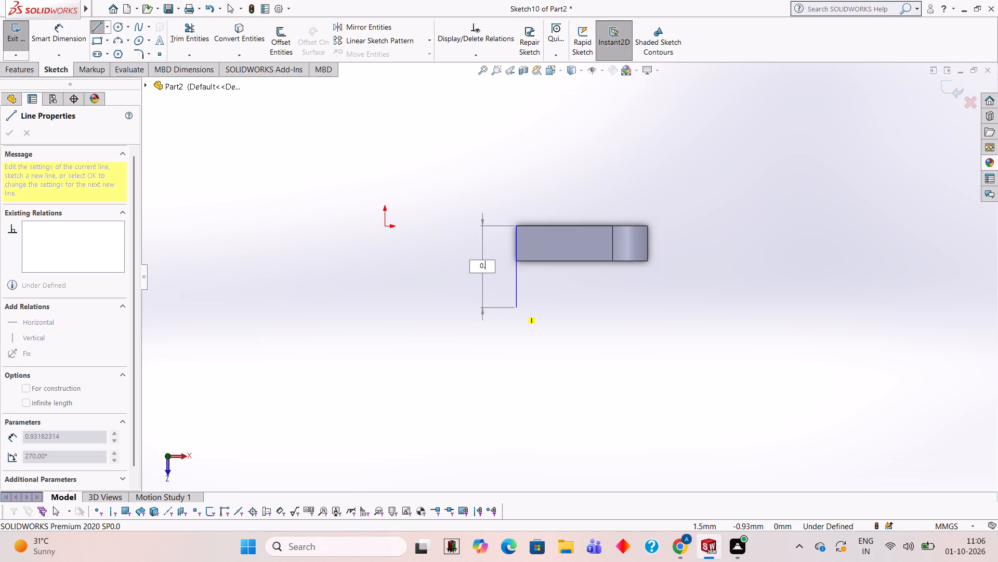
{"action": "key", "text": "9"}
{"action": "key", "text": "Return"}
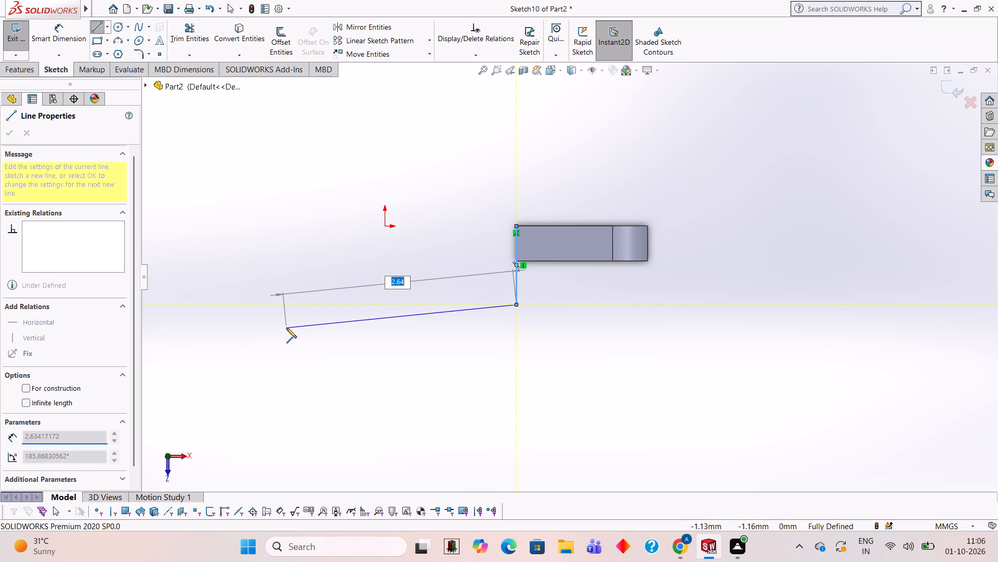
{"action": "key", "text": "Escape"}
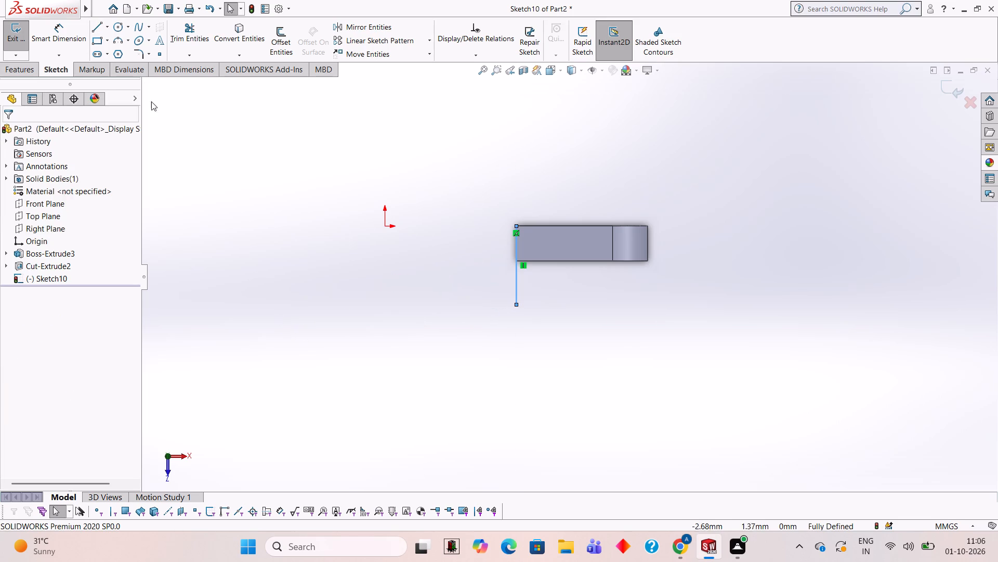
Turn off automatic dimensions and diameter dimensions for the Circle tool.
{"action": "left_click", "coordinate": [116, 29]}
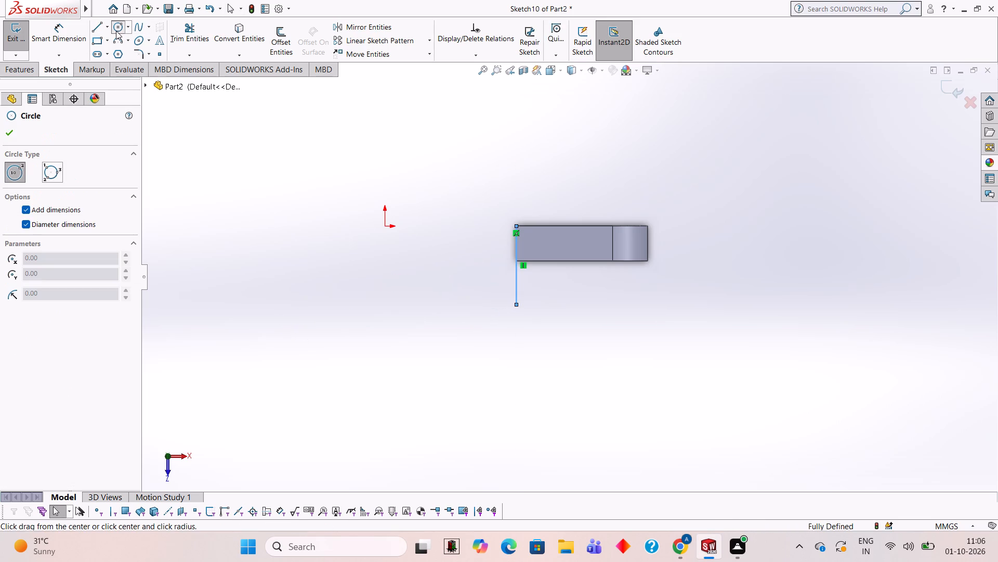
{"action": "left_click", "coordinate": [26, 209]}
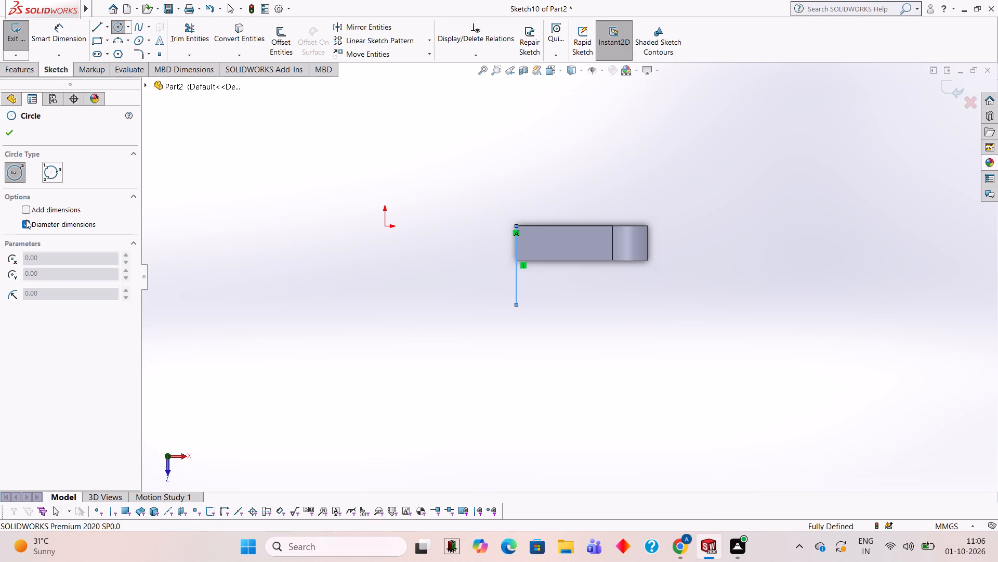
{"action": "left_click", "coordinate": [26, 220]}
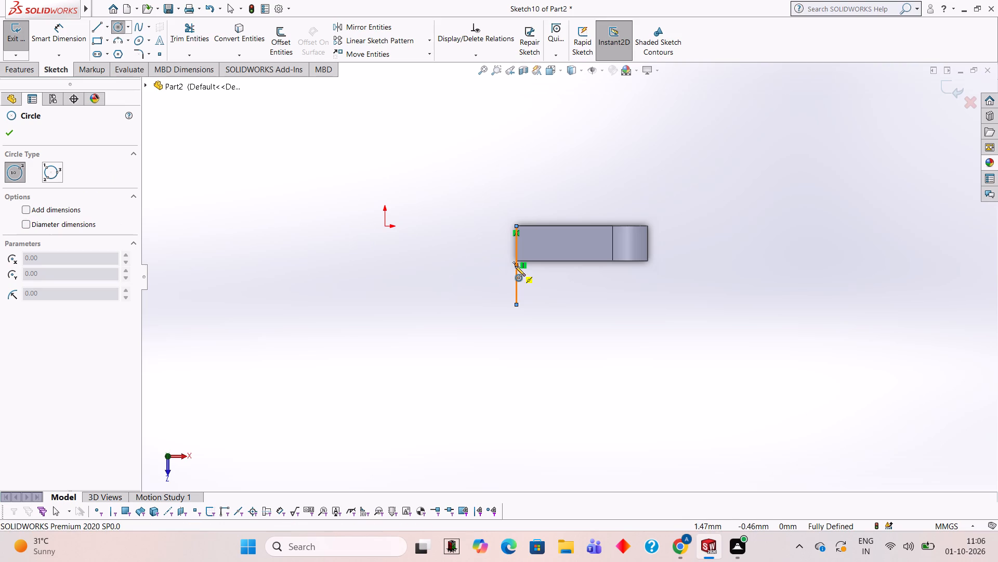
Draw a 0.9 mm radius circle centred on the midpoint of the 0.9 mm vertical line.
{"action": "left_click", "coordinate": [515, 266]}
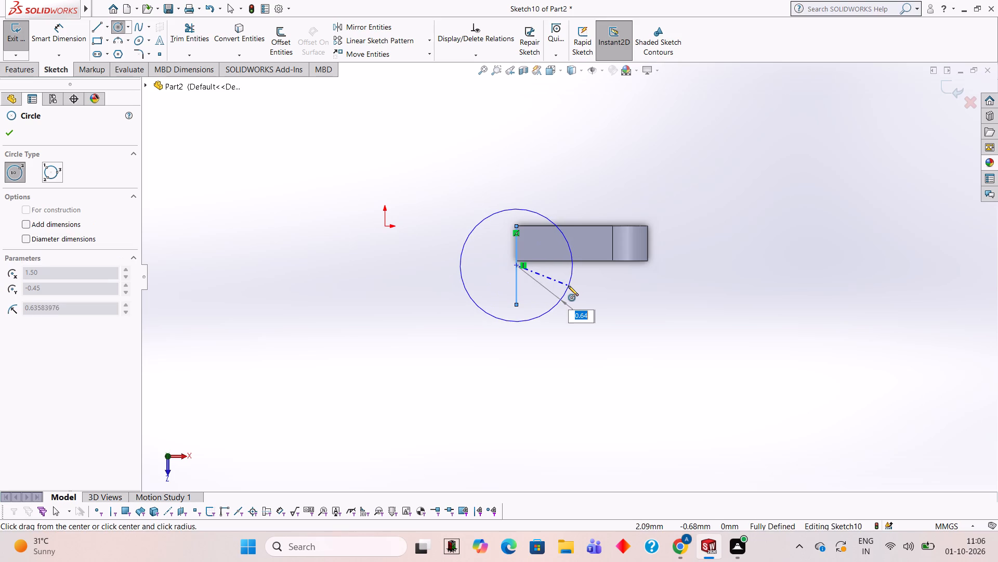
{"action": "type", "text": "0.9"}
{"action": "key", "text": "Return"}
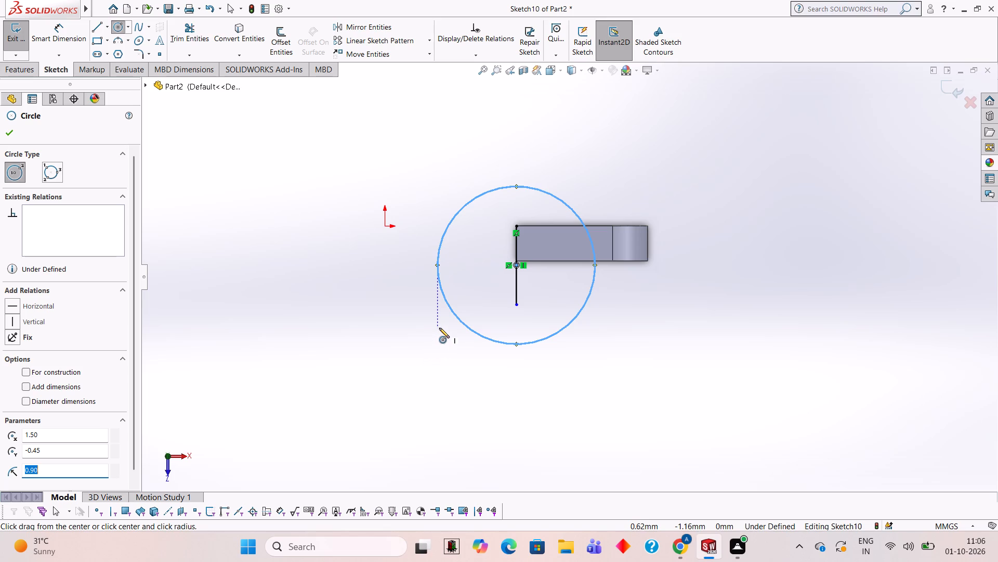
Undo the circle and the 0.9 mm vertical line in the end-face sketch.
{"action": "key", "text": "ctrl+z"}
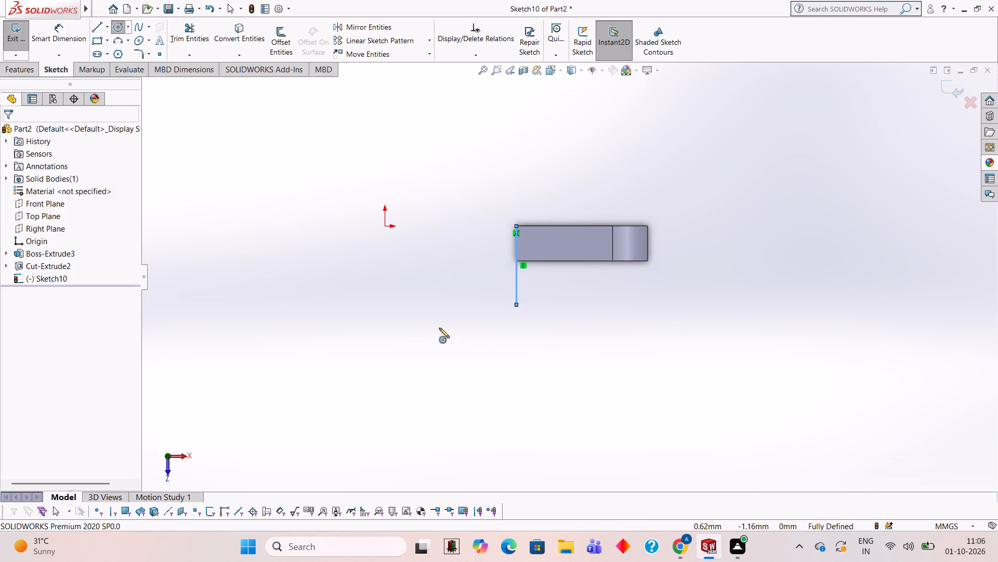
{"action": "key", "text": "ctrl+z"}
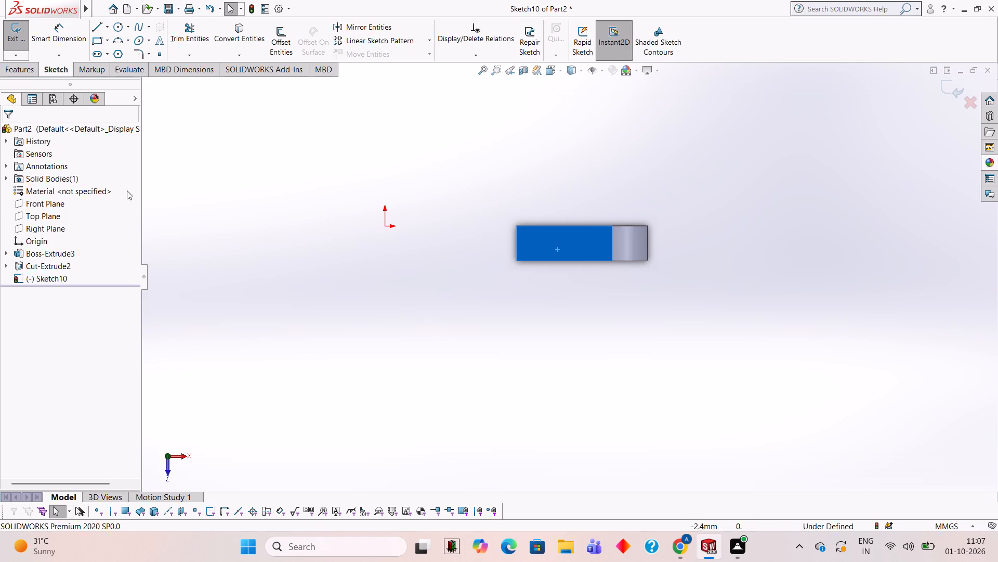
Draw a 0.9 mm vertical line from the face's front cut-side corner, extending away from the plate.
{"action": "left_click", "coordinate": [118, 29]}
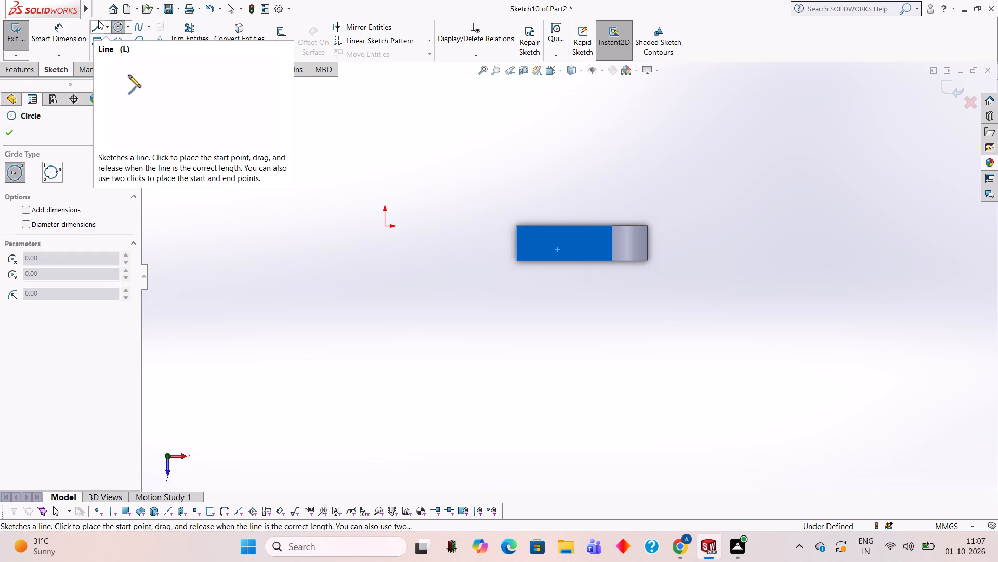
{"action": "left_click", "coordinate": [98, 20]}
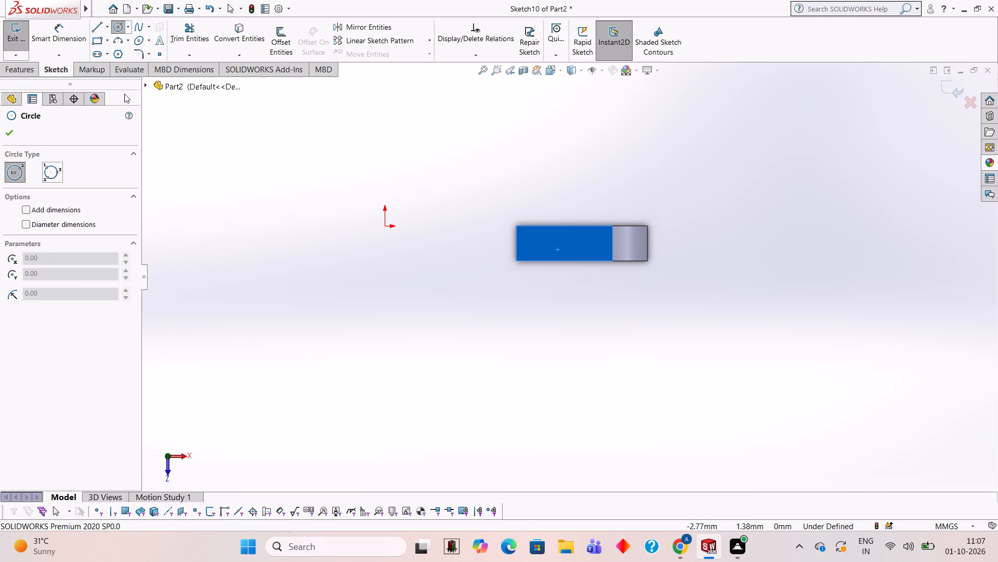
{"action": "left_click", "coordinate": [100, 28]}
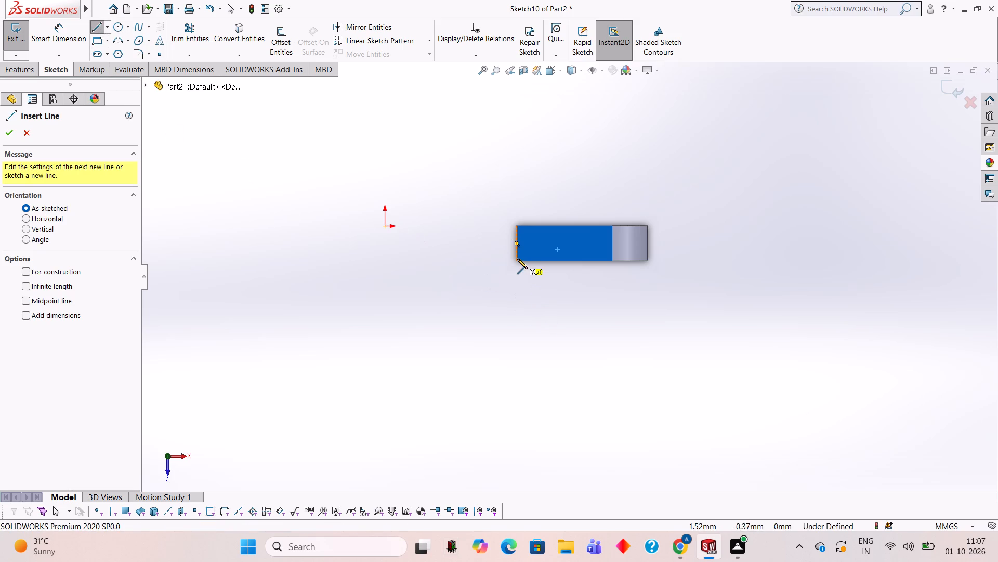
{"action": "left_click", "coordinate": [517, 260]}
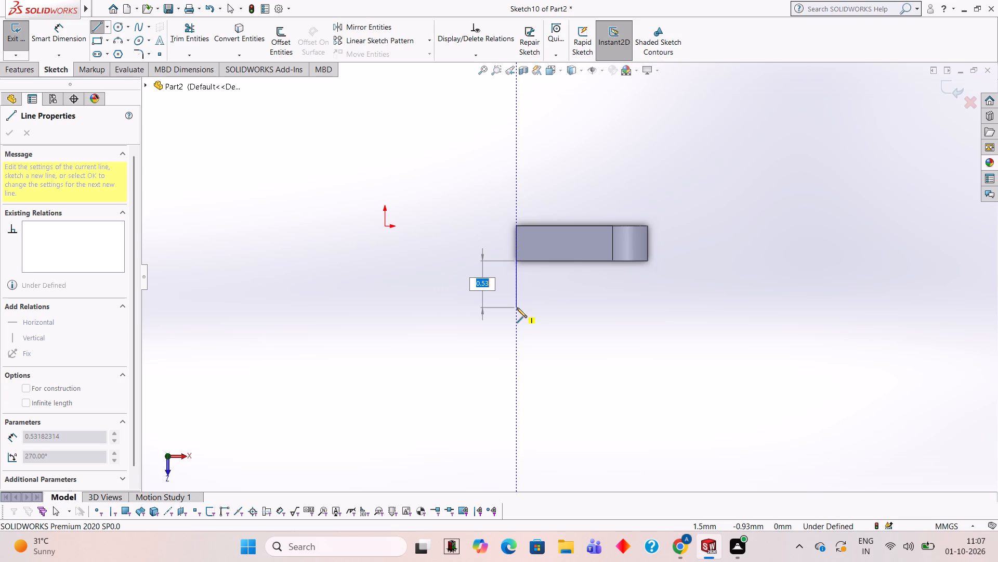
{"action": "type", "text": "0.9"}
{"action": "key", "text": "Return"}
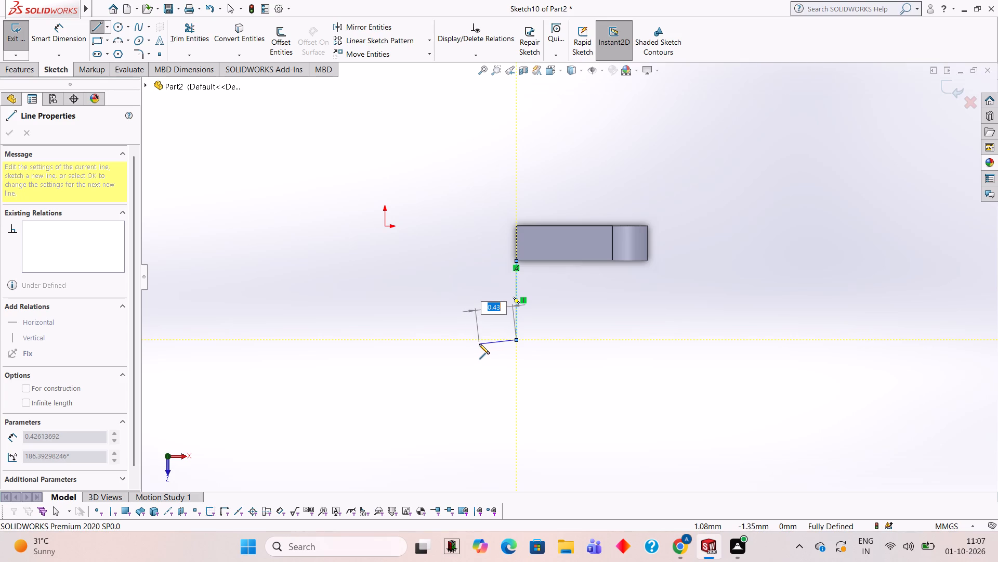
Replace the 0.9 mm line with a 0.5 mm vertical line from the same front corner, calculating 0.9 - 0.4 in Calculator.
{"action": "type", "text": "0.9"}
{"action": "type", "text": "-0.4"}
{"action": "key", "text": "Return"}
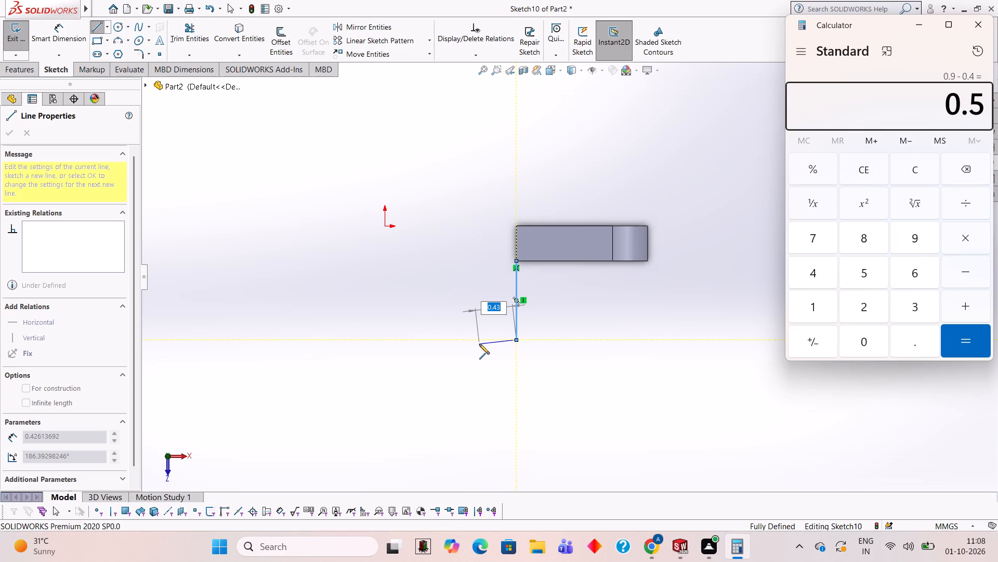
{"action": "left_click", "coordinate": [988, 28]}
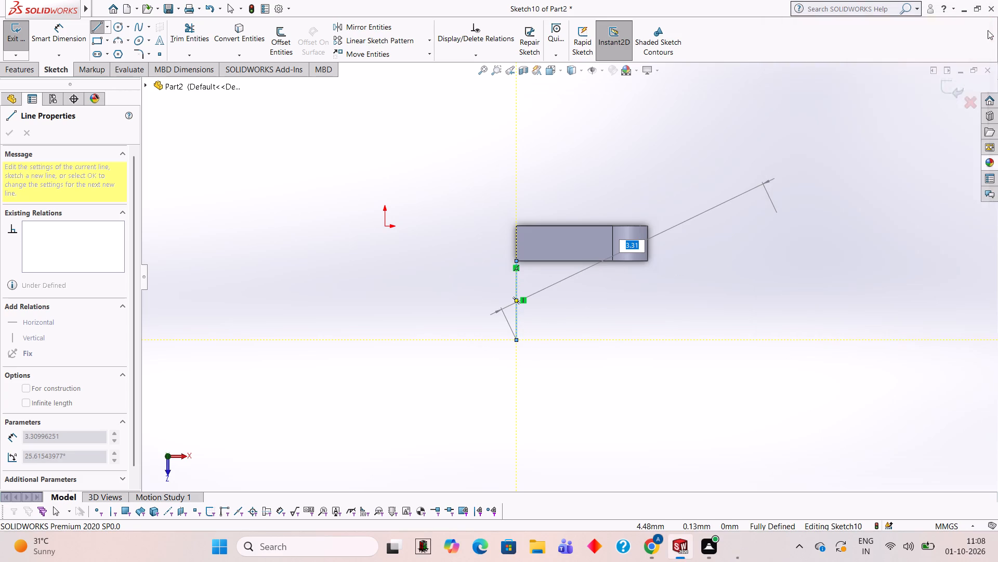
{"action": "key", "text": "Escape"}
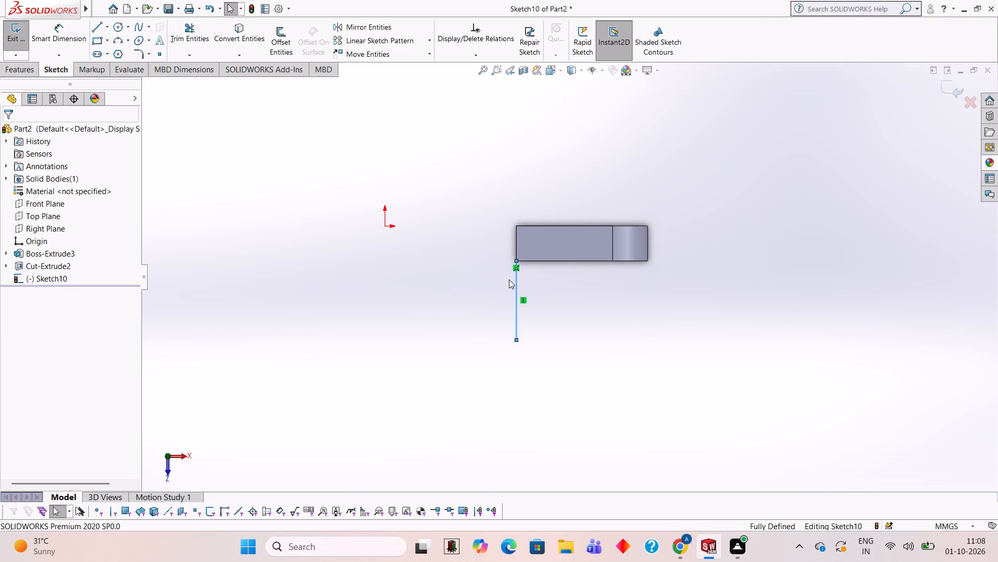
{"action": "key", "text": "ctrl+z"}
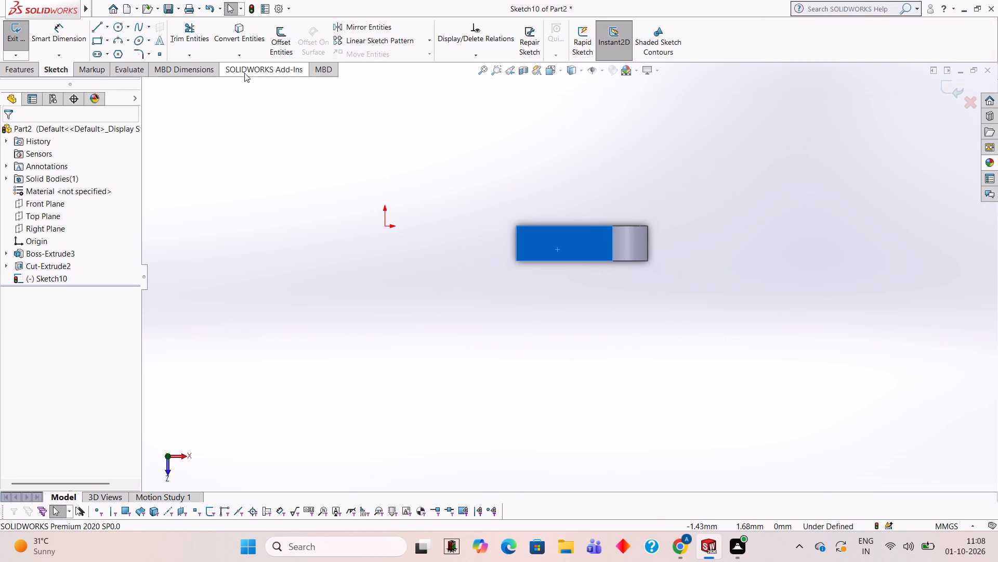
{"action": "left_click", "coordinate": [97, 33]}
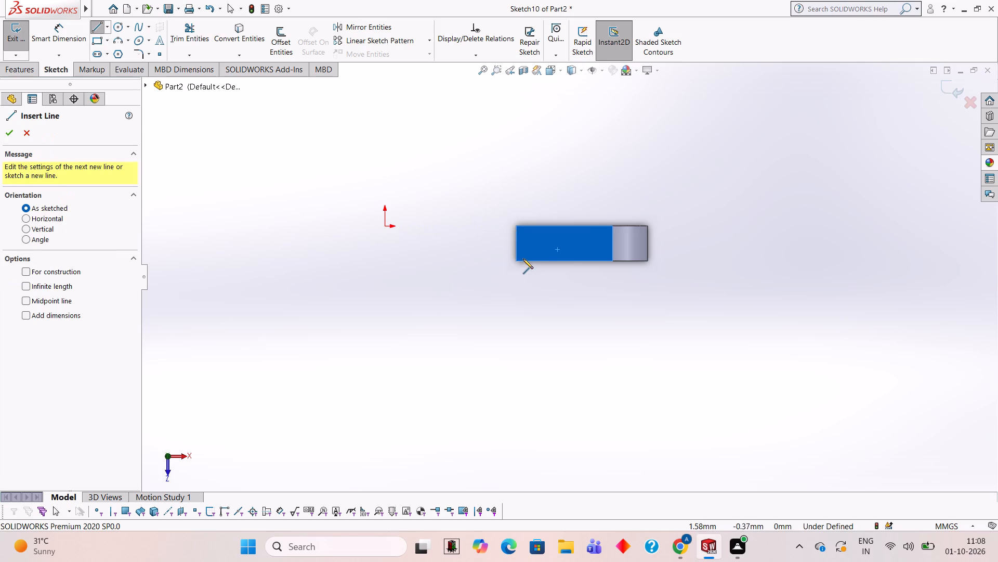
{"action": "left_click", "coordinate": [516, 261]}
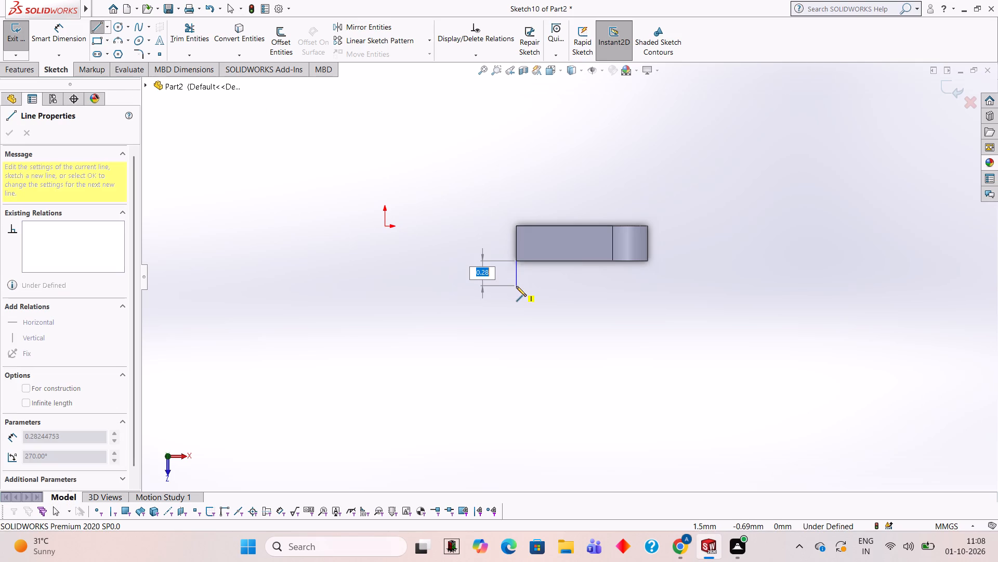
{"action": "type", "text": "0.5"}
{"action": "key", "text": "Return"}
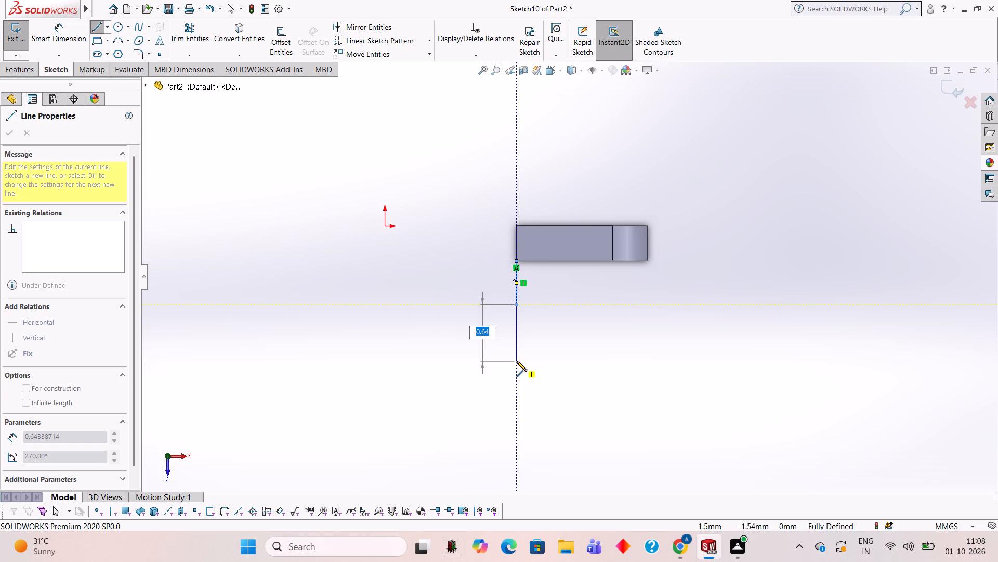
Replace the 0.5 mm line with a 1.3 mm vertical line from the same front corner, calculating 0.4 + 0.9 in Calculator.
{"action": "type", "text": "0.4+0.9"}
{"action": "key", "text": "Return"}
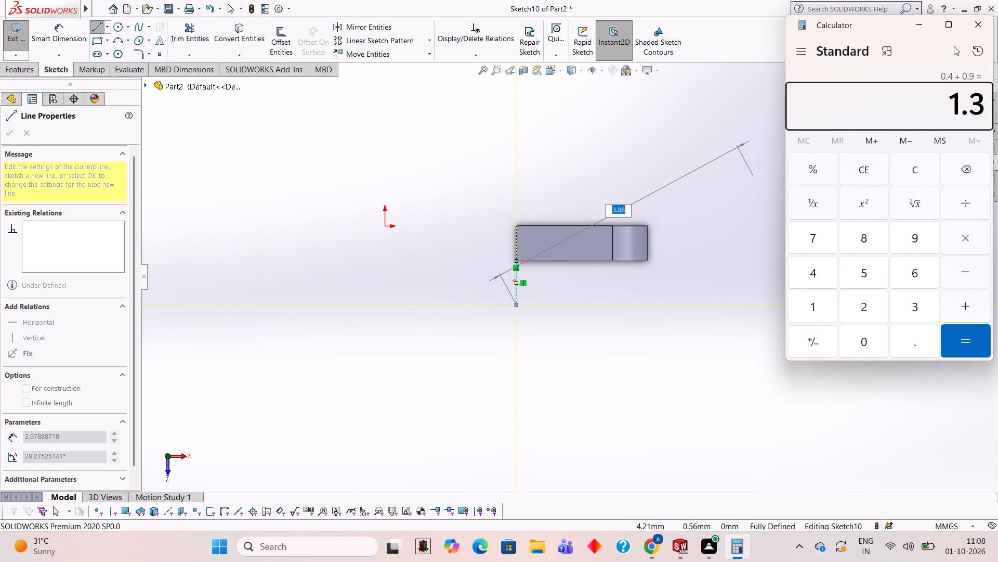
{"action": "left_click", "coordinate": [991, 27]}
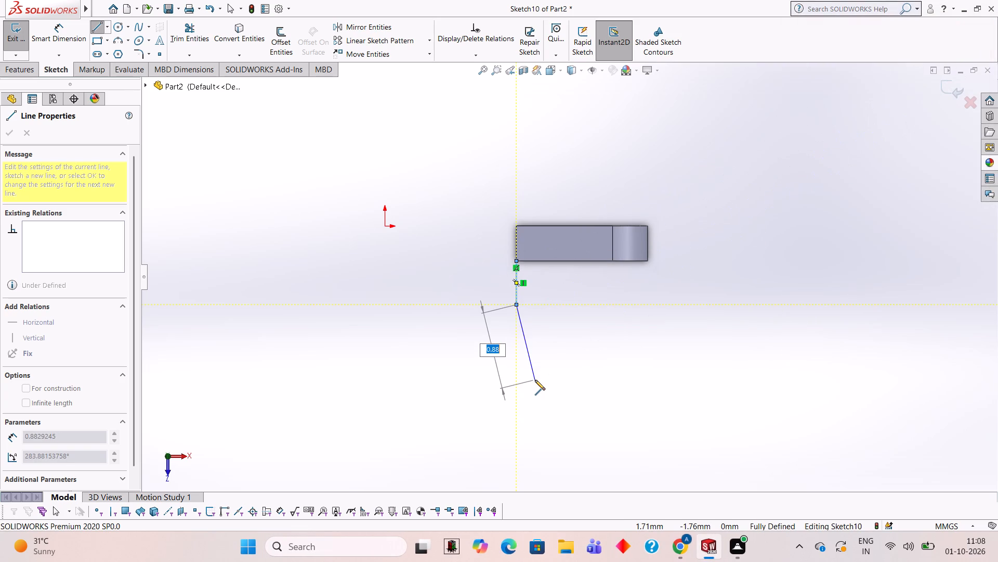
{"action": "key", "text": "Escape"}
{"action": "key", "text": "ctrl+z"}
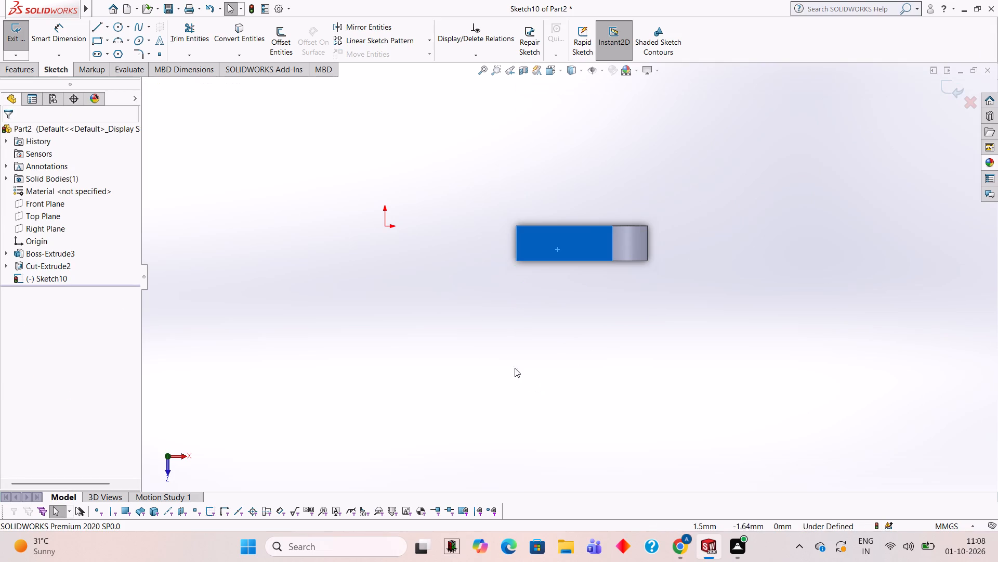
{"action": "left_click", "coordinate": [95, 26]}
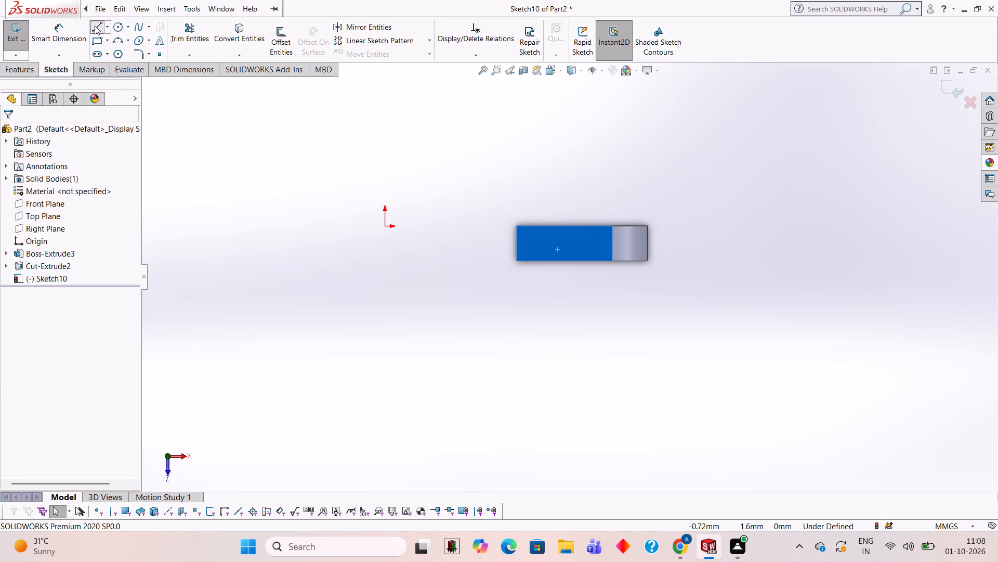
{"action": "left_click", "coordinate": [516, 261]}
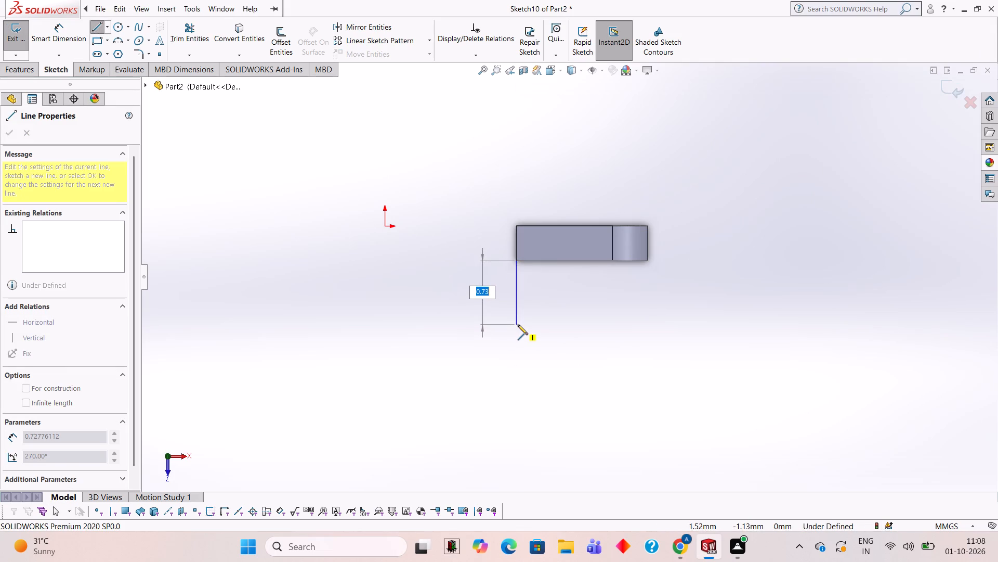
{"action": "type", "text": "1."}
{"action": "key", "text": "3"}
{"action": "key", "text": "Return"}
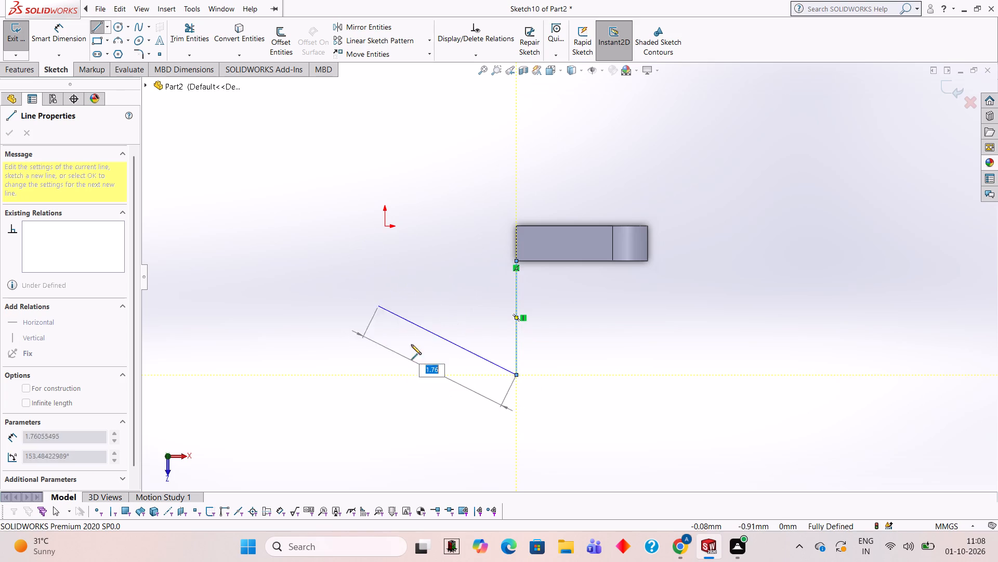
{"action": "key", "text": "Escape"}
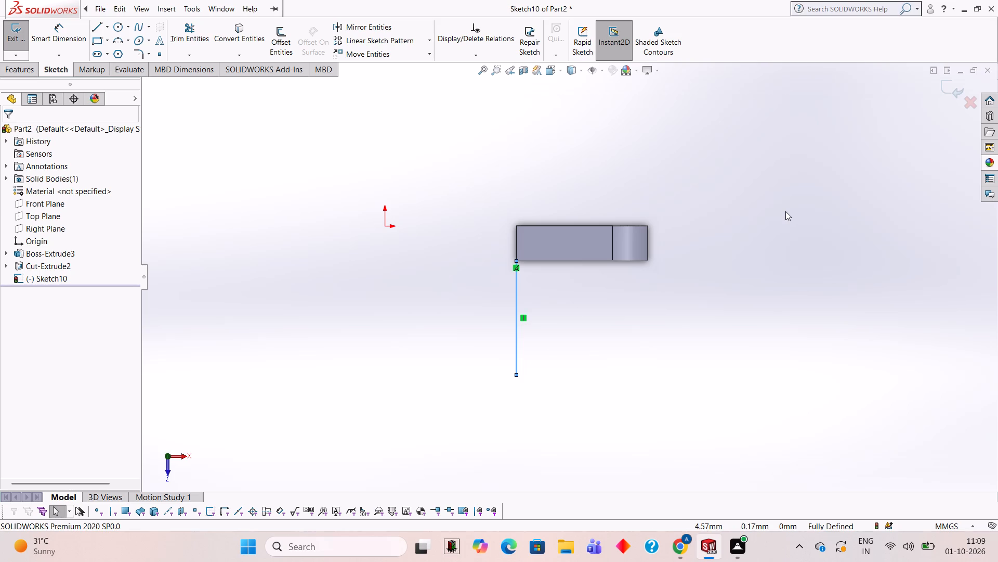
Replace the 1.3 mm line with a 1.7 mm vertical line from the face's rear cut-side corner, calculating 0.4 + 1.3 in Calculator.
{"action": "type", "text": "0."}
{"action": "type", "text": "4+1.3"}
{"action": "key", "text": "Return"}
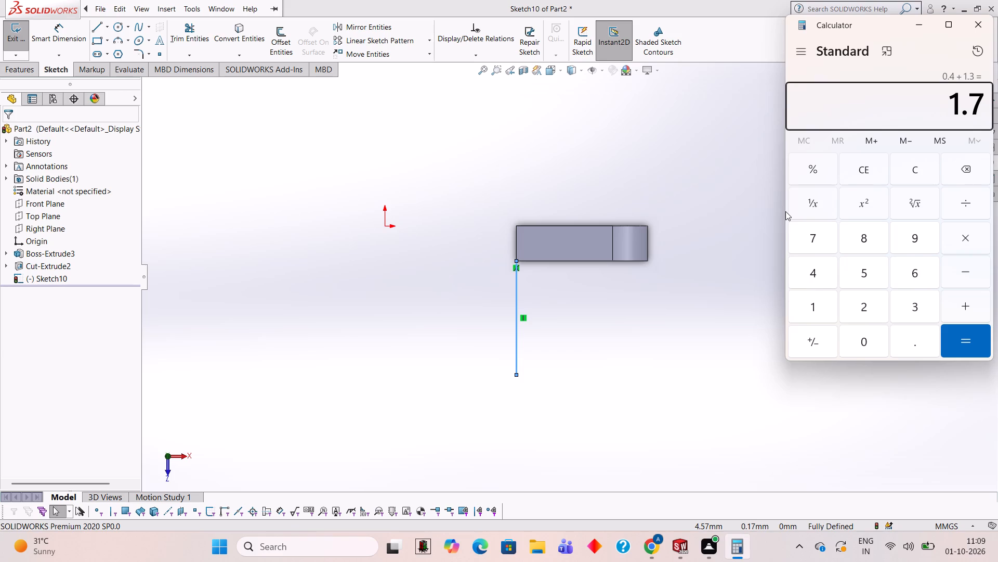
{"action": "left_click", "coordinate": [978, 26]}
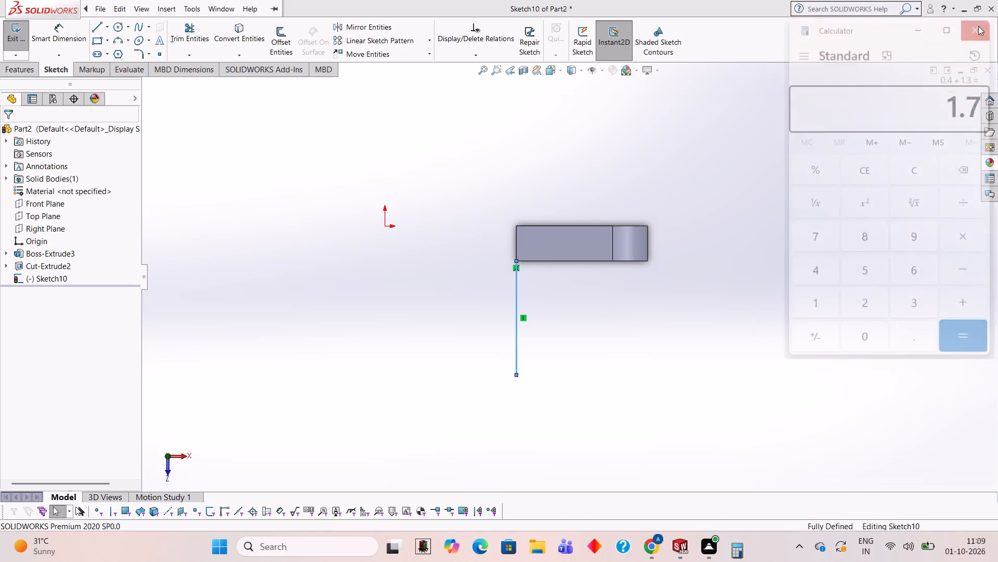
{"action": "key", "text": "ctrl+z"}
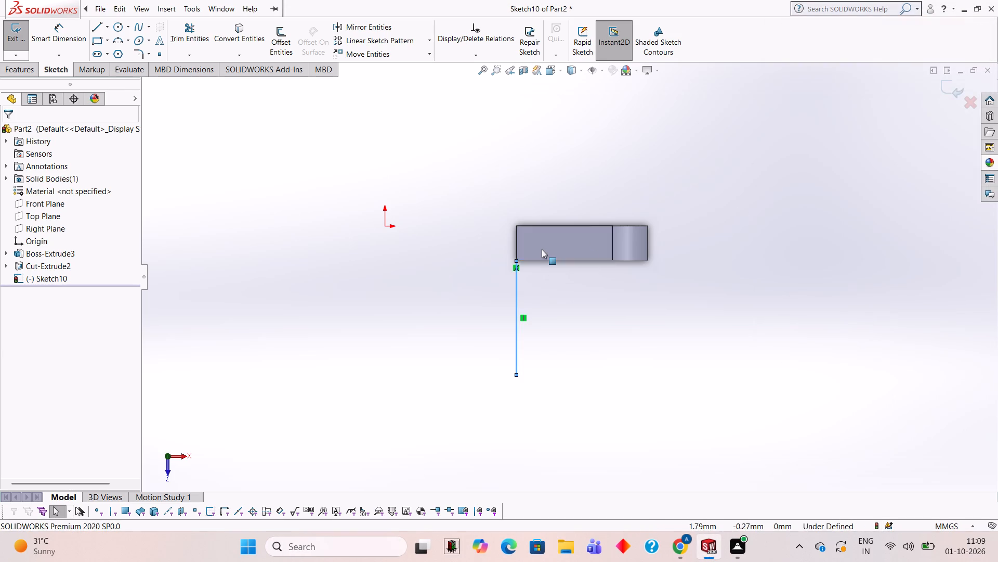
{"action": "left_click", "coordinate": [100, 27]}
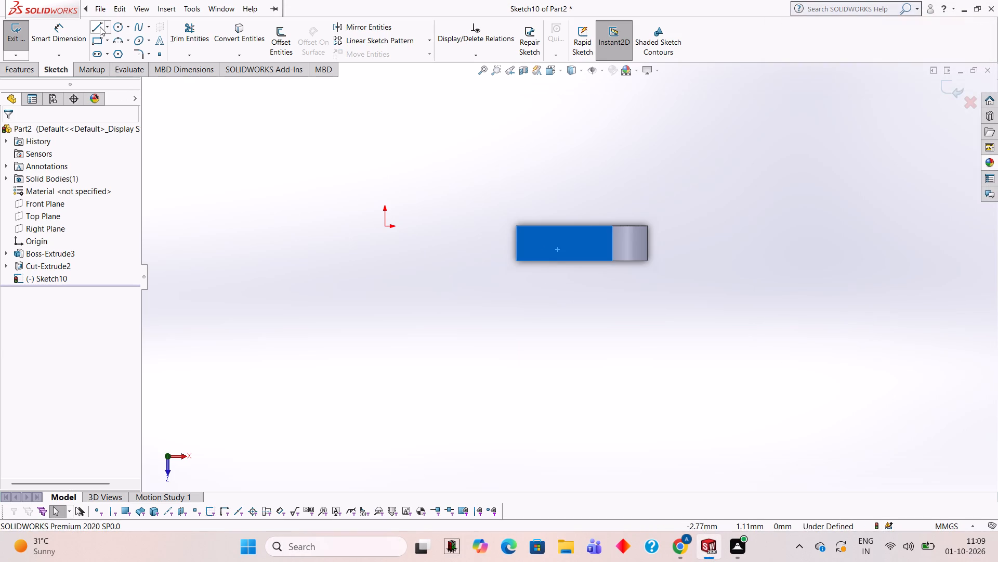
{"action": "left_click", "coordinate": [516, 226]}
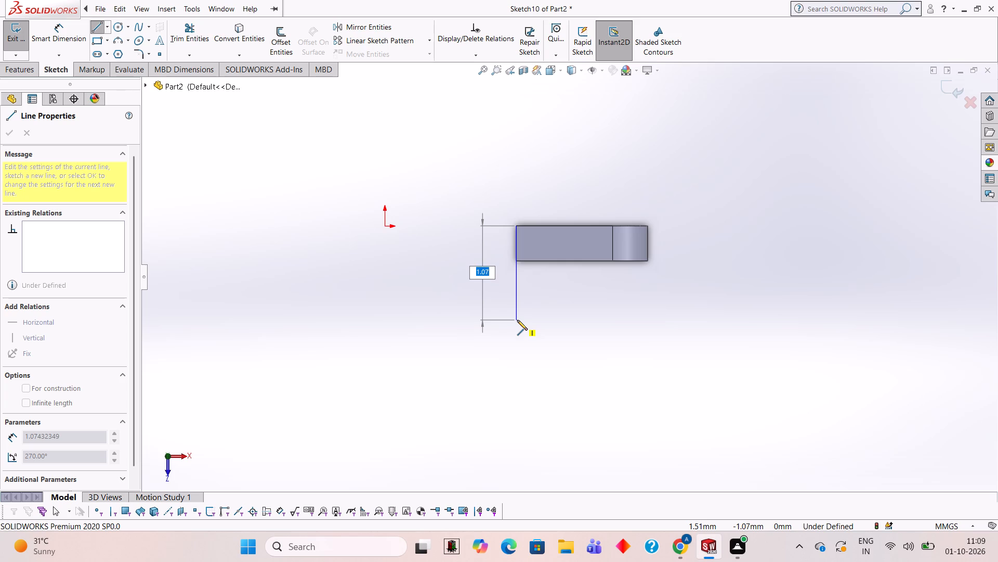
{"action": "type", "text": "1.7"}
{"action": "key", "text": "Return"}
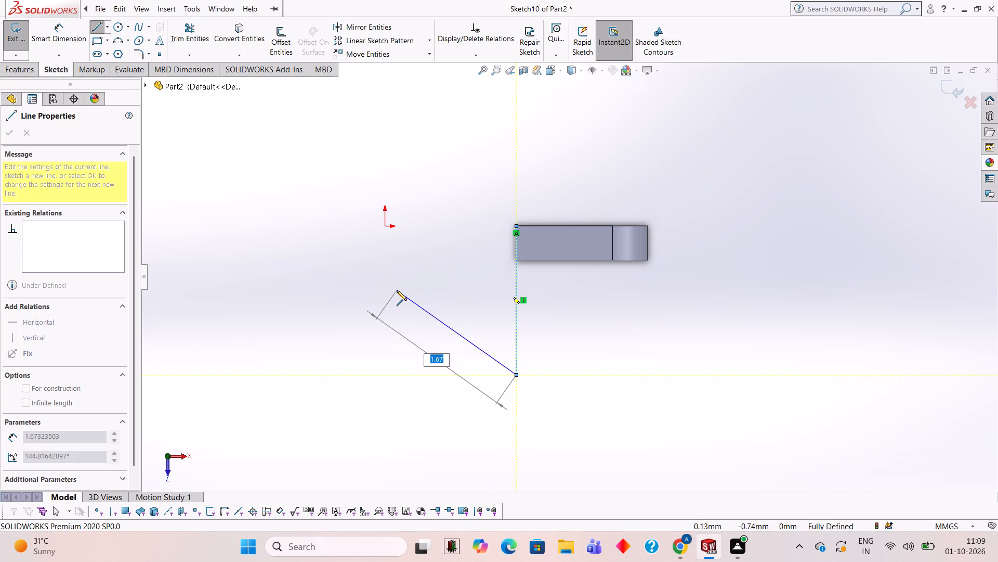
{"action": "key", "text": "Escape"}
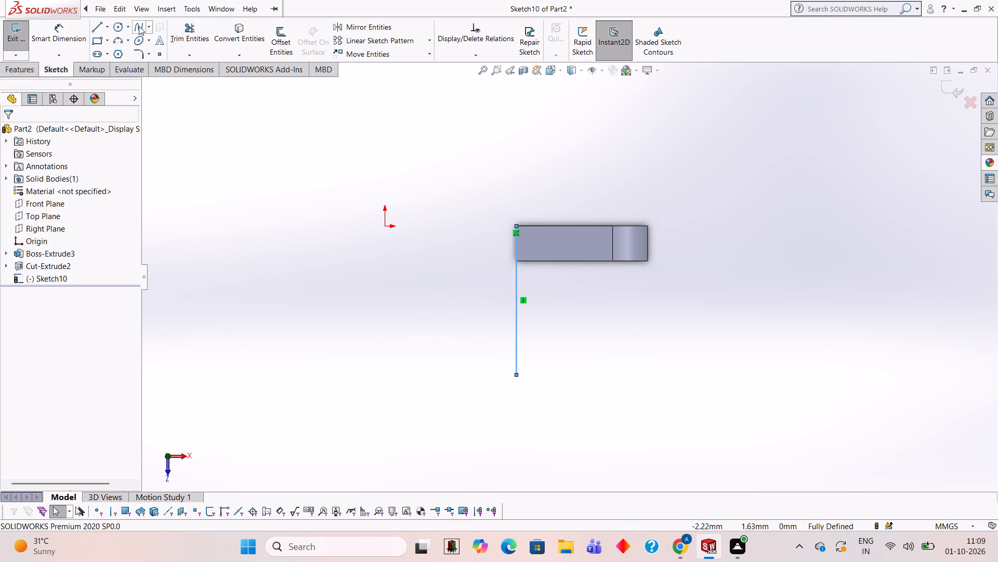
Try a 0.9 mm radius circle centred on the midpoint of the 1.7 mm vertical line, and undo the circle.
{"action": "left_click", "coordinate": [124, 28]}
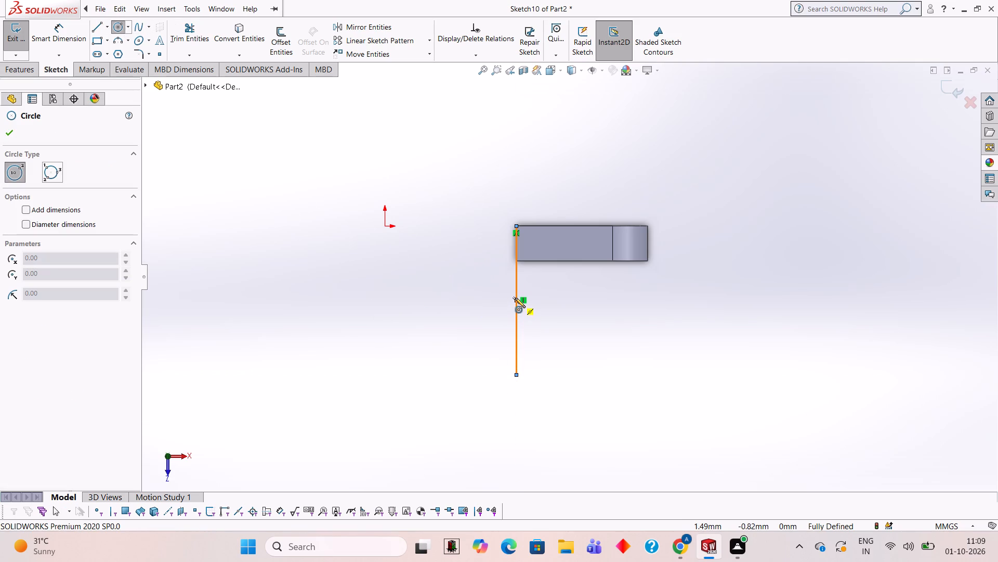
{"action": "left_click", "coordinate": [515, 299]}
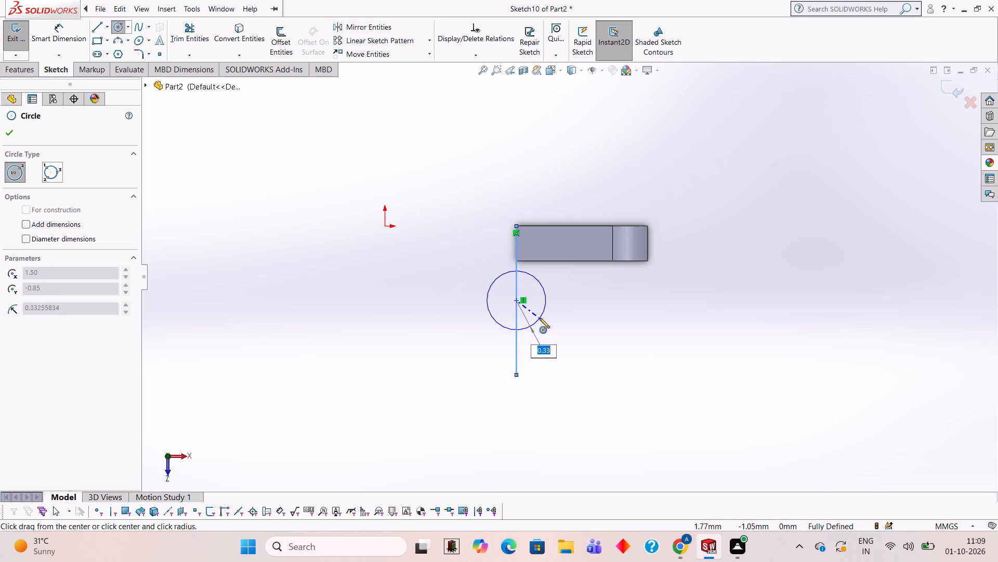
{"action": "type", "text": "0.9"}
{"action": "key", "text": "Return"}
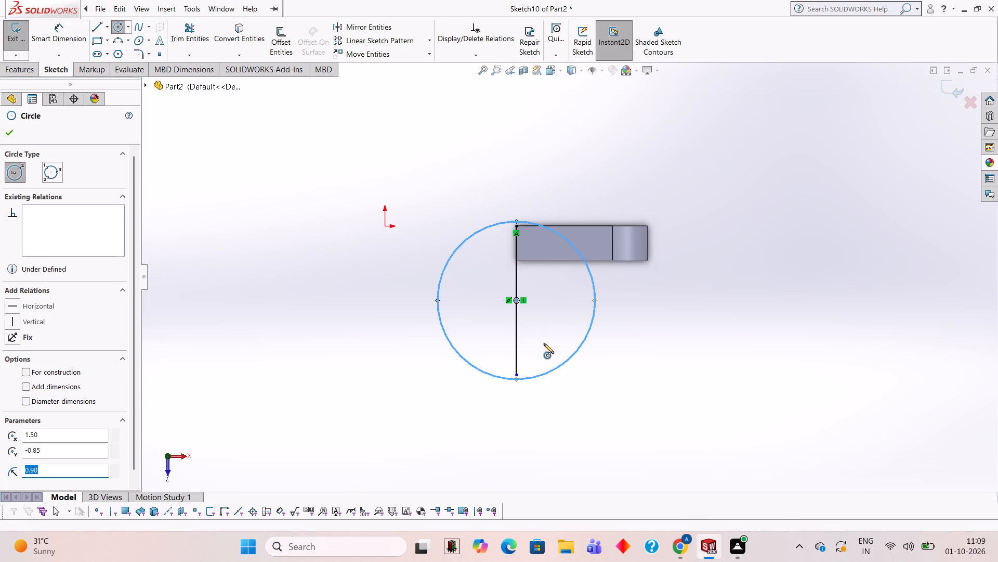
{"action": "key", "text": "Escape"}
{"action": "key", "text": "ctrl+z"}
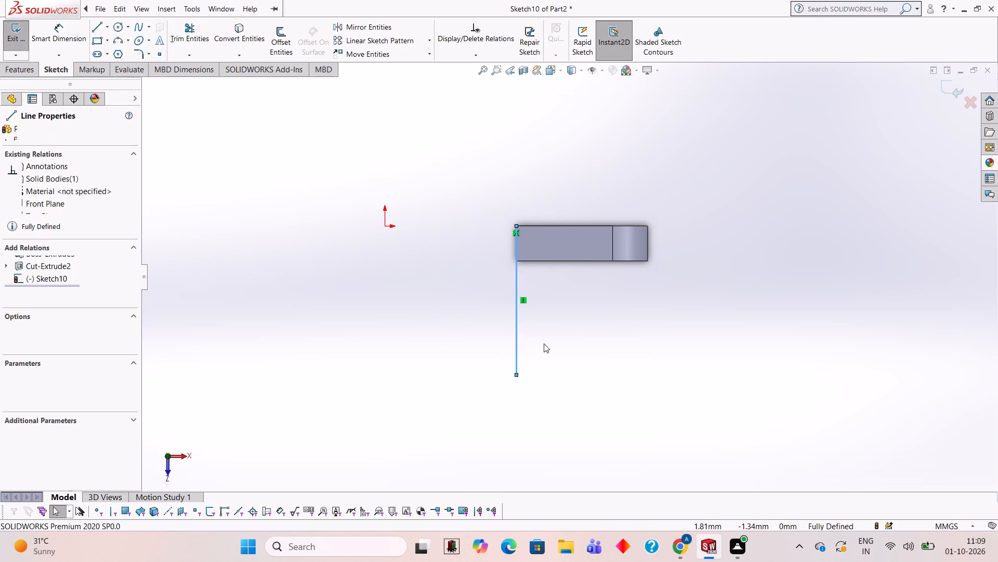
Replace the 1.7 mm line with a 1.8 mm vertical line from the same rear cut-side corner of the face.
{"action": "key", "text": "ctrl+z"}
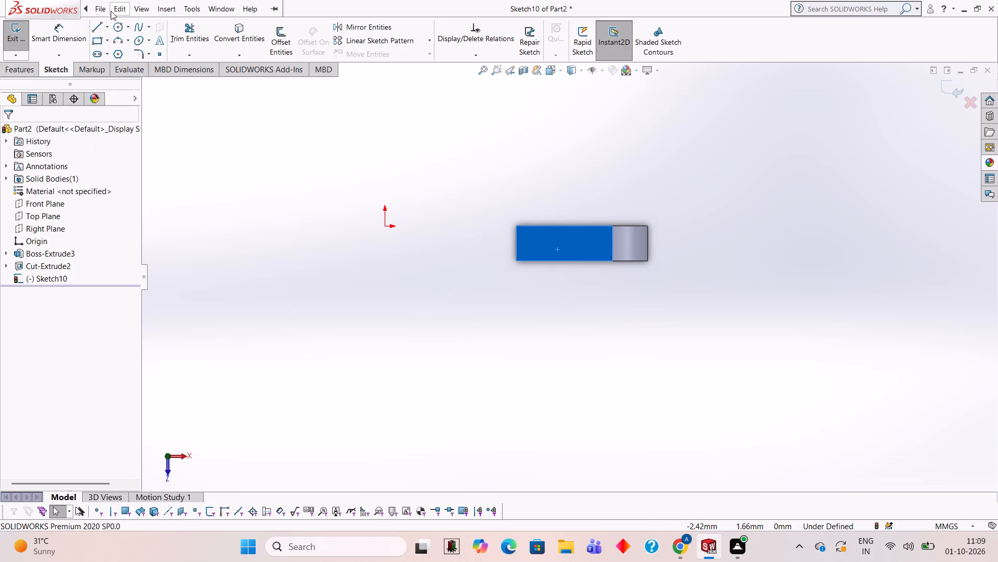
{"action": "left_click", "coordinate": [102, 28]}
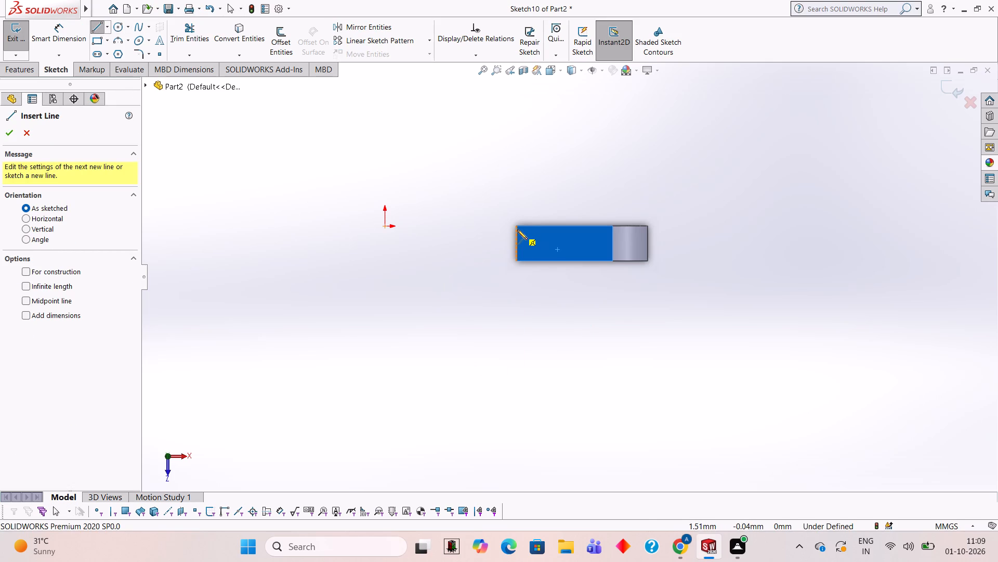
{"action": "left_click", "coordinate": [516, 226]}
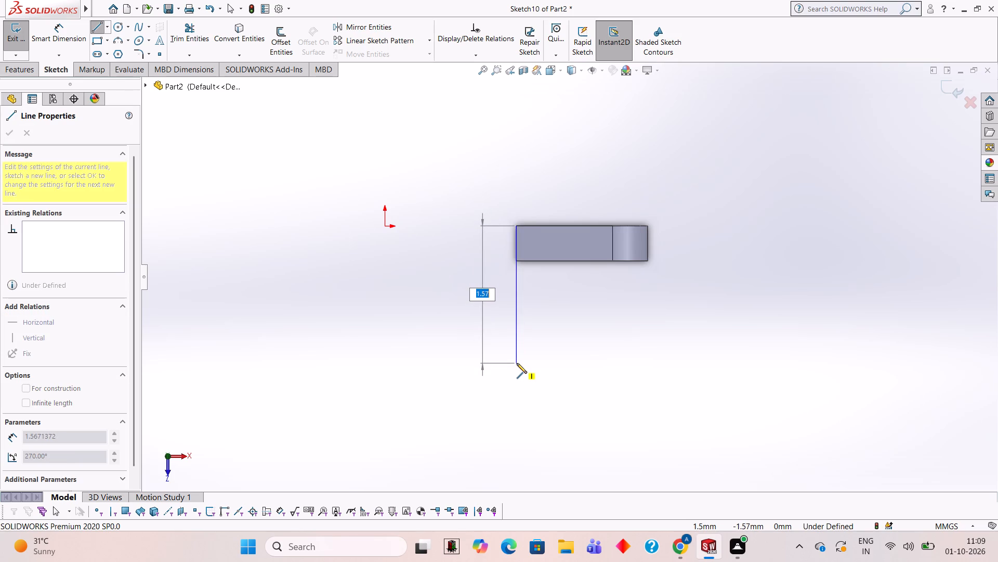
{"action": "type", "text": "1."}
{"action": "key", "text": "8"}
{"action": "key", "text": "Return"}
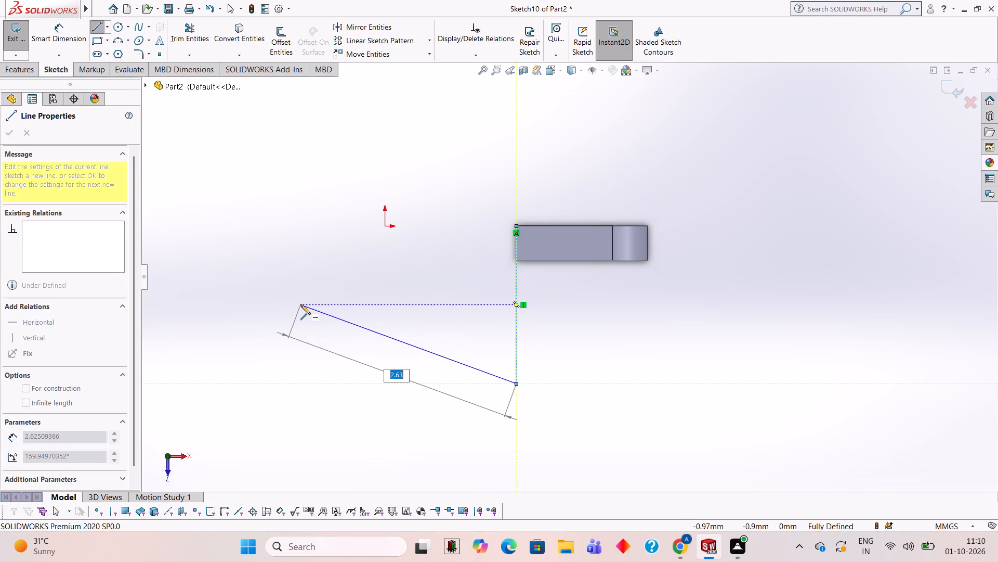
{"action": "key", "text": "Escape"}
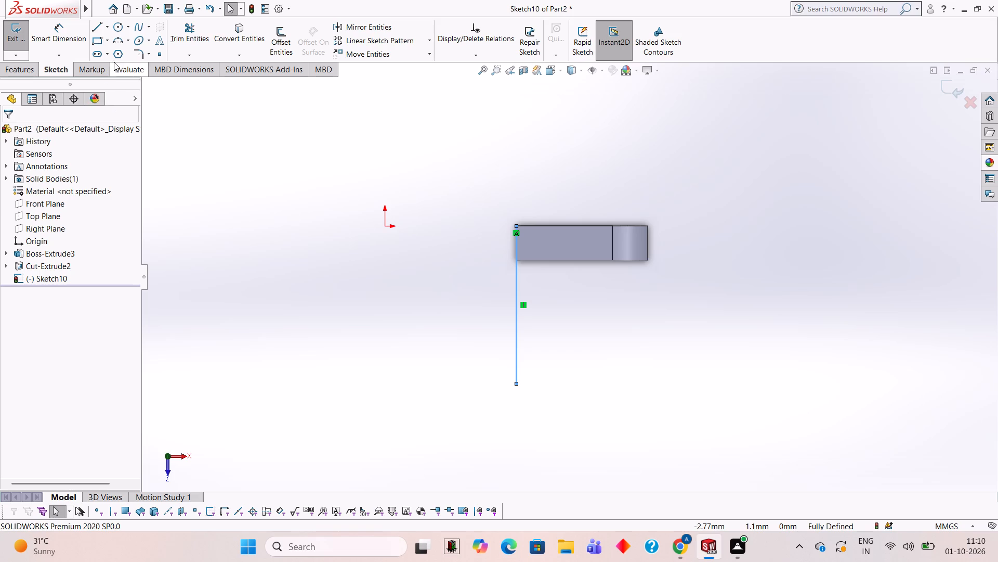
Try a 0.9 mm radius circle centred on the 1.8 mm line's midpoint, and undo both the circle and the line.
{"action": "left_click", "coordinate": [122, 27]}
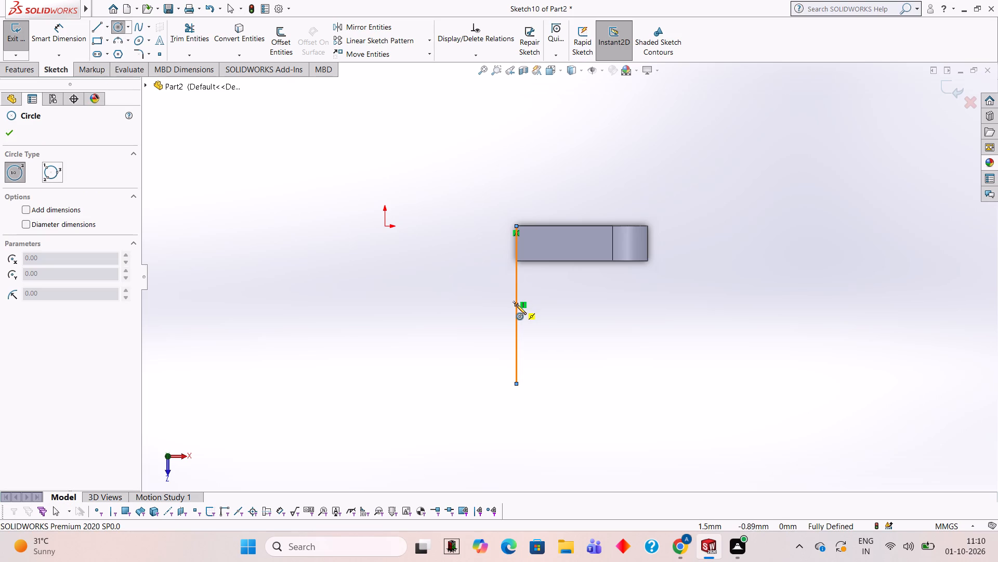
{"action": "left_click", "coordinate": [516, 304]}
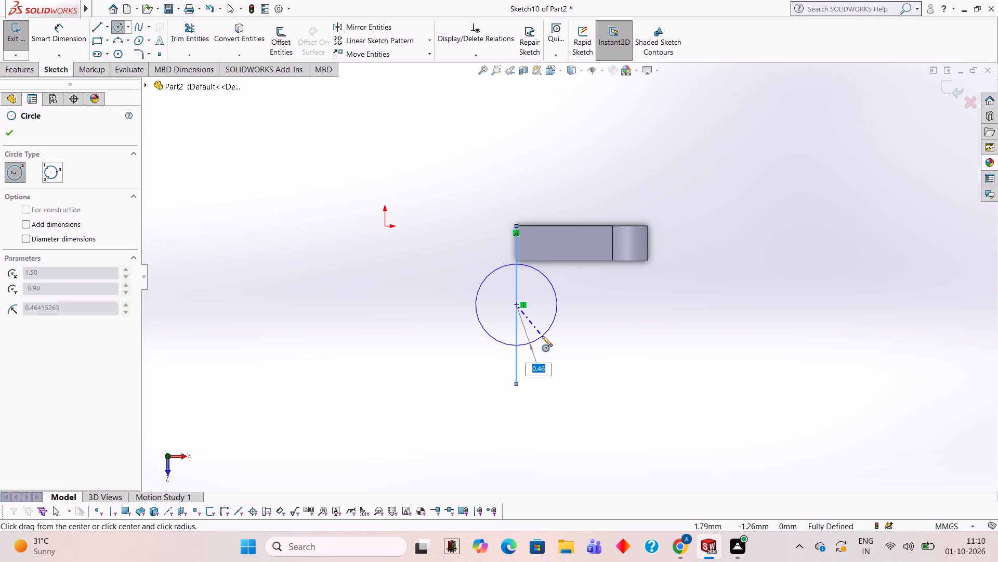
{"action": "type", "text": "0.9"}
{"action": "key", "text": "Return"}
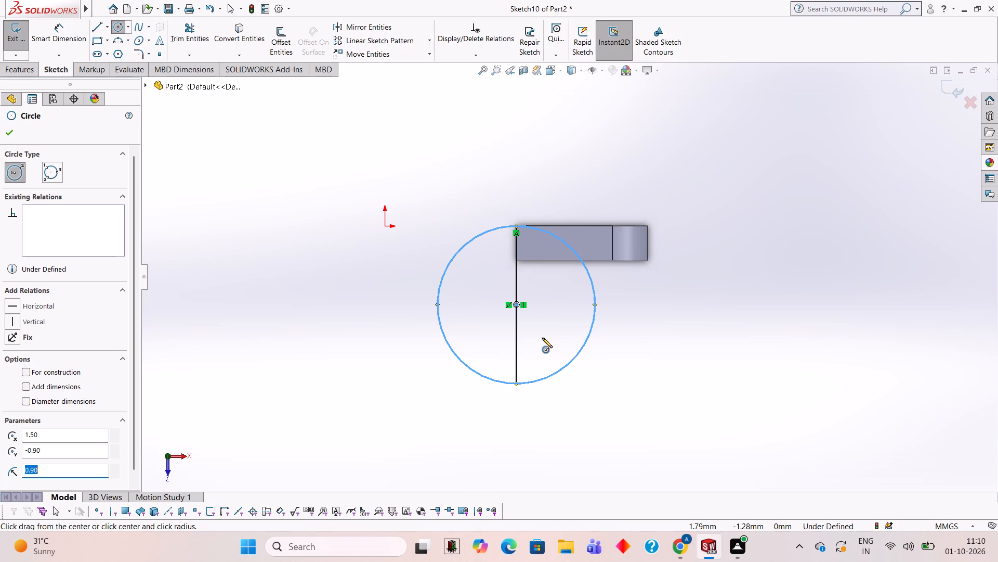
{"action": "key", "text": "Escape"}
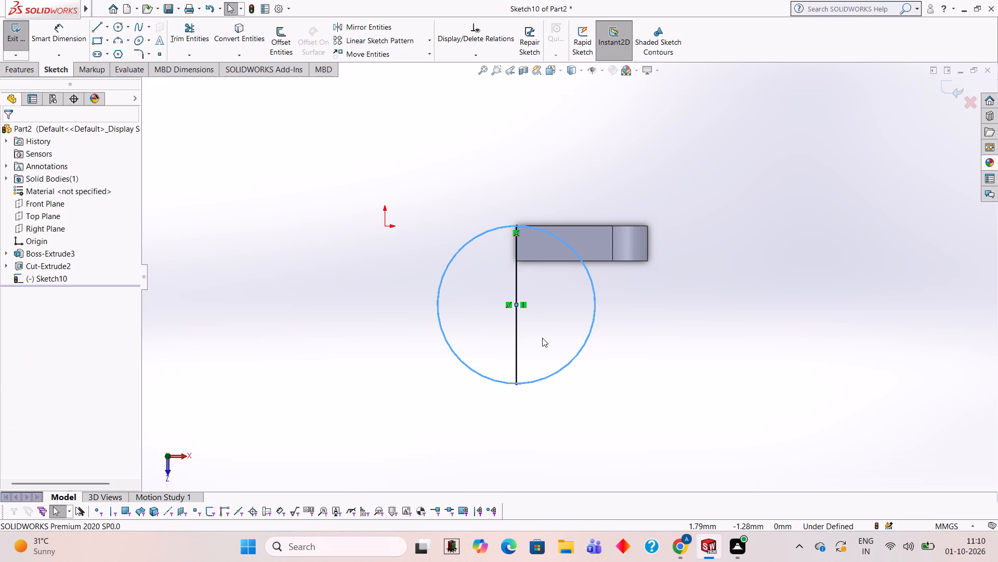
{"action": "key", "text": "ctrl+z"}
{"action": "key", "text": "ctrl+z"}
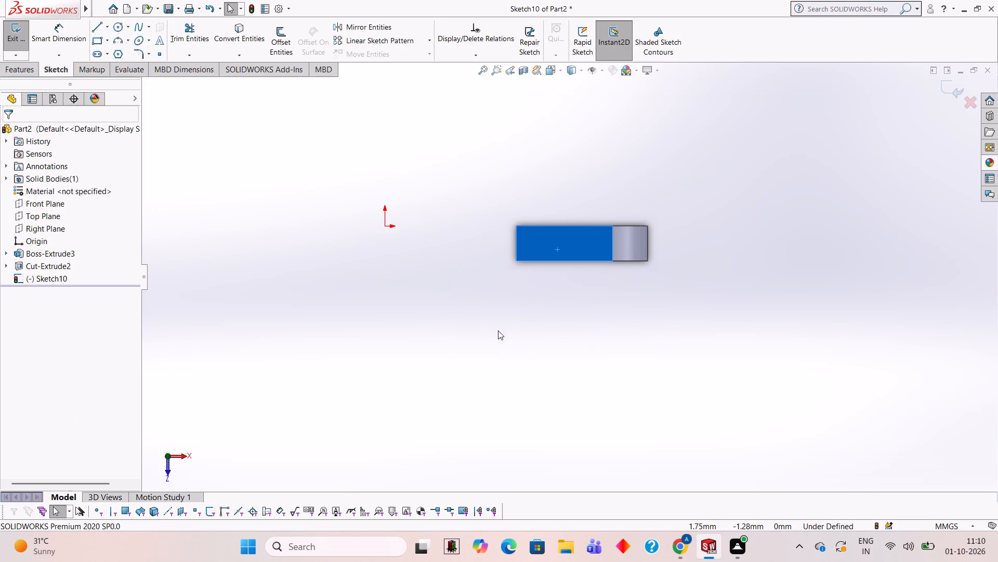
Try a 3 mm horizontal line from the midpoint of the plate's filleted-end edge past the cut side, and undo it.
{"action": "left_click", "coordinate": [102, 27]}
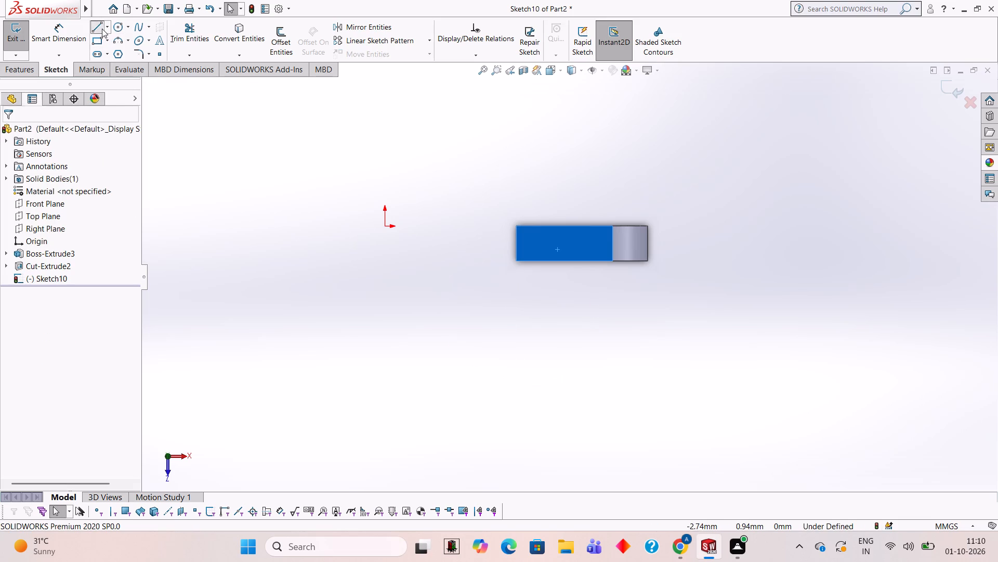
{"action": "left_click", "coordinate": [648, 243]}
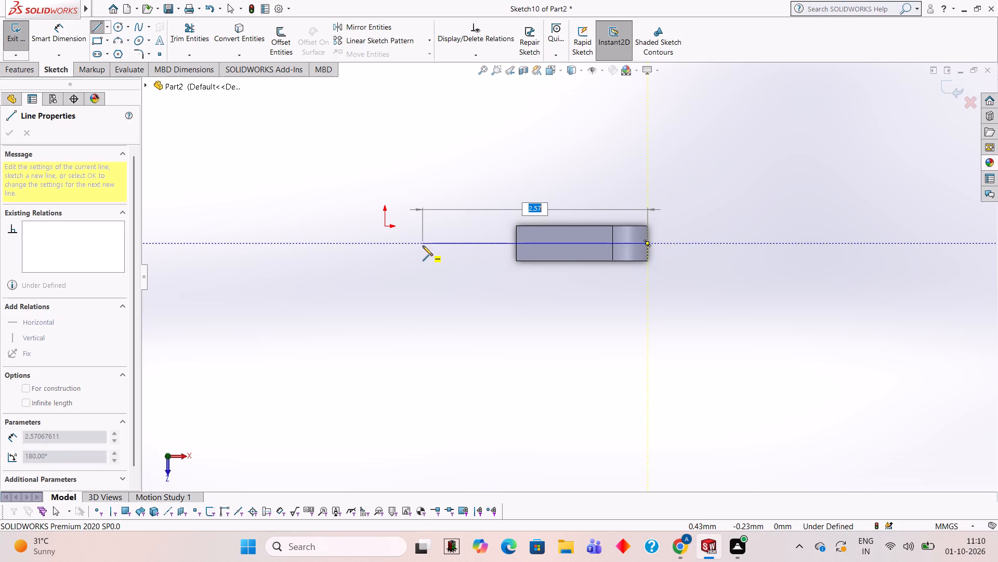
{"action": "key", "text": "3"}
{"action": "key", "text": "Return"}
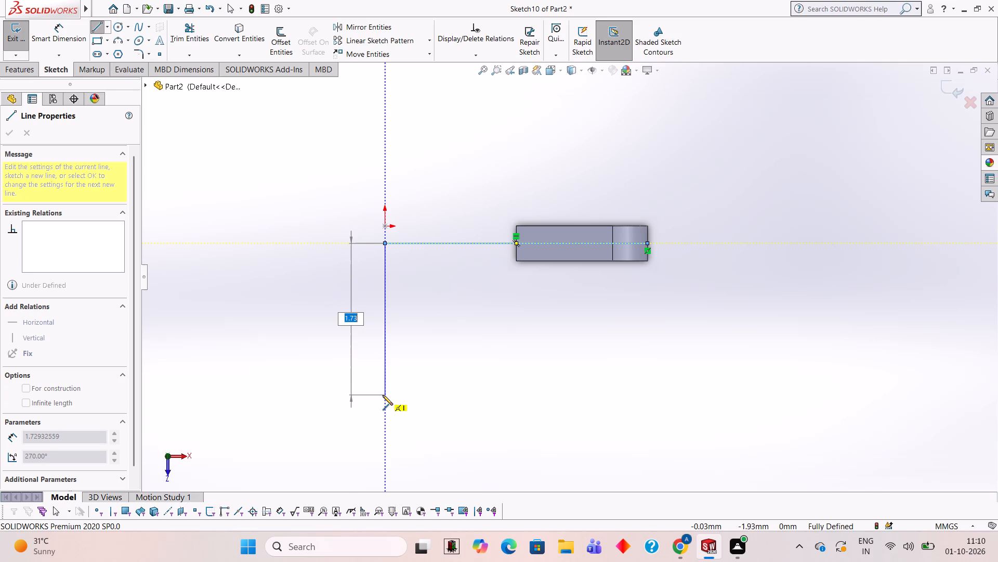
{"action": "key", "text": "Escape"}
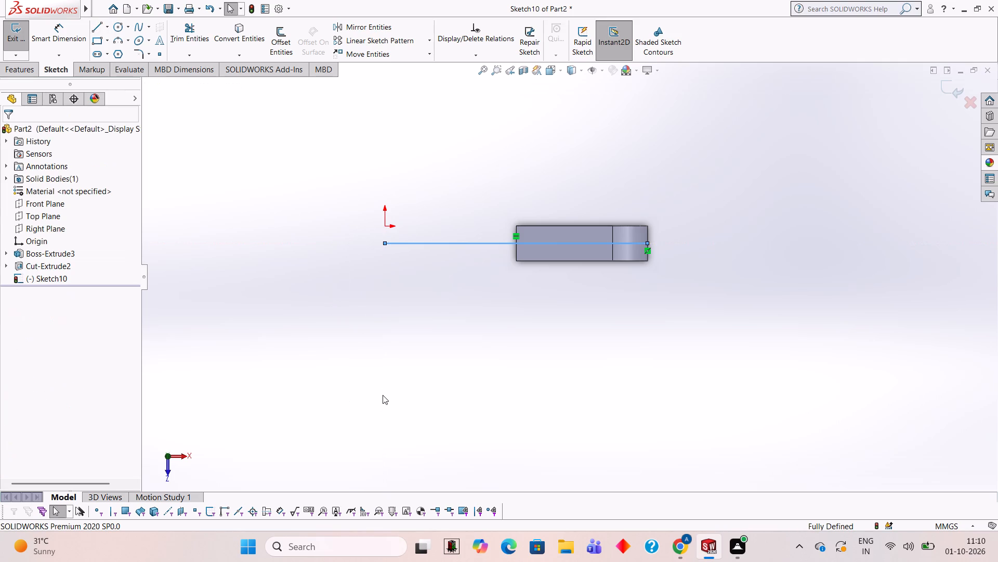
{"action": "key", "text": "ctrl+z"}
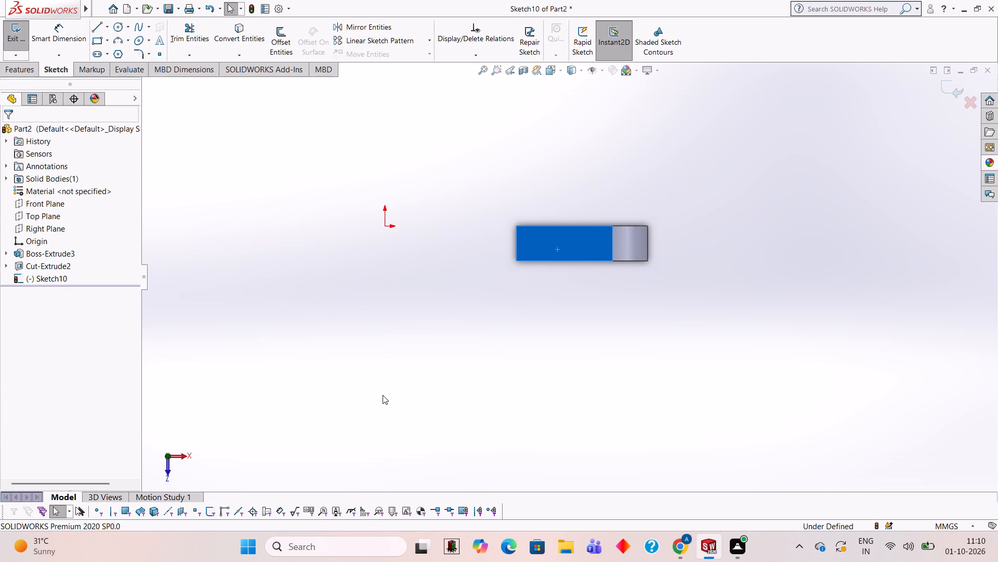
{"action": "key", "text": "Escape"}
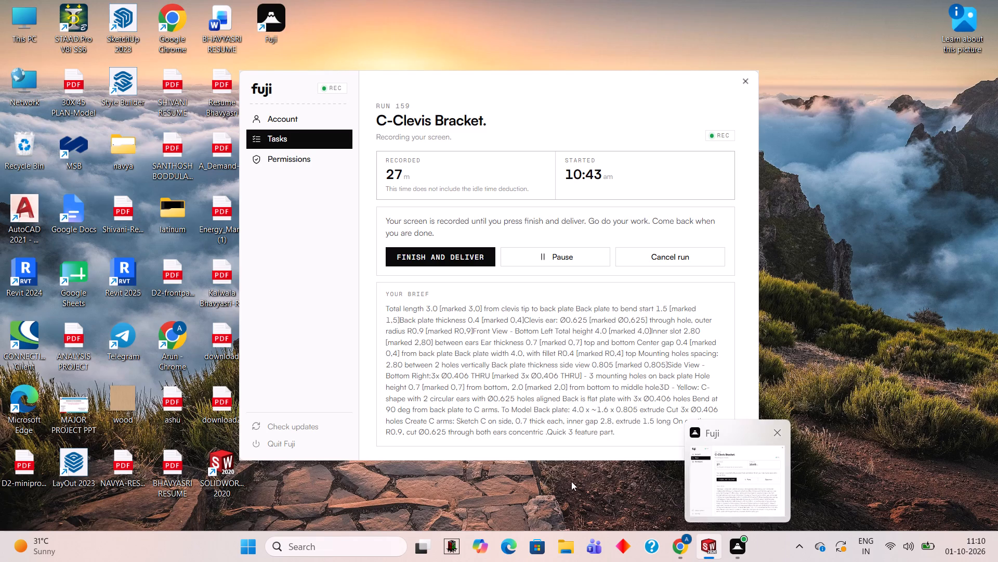
Draw a 3 mm horizontal line from the plate's rear filleted-end corner to the origin, continuing with a 1.8 mm vertical line toward the front.
{"action": "left_click", "coordinate": [103, 27]}
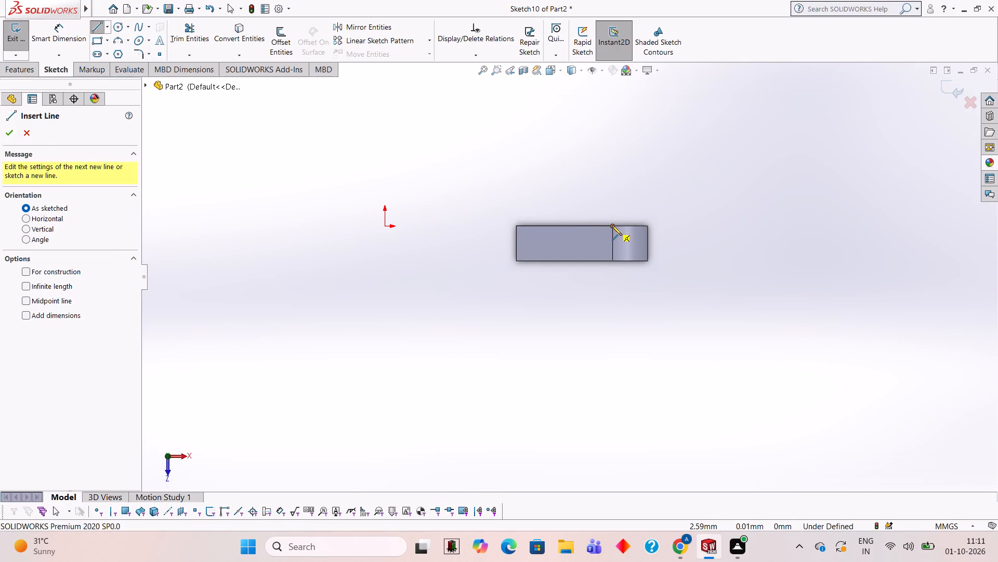
{"action": "left_click", "coordinate": [647, 225]}
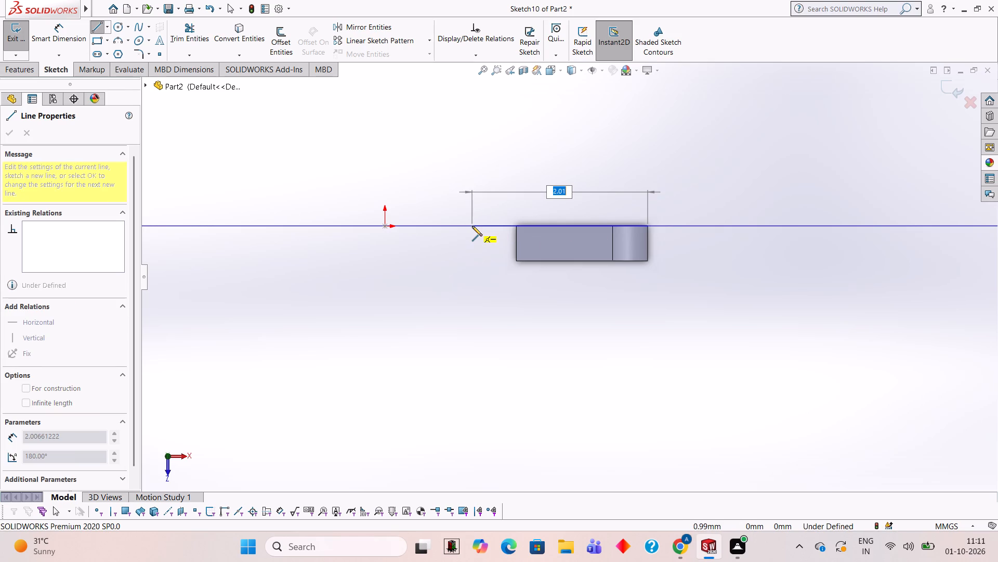
{"action": "key", "text": "3"}
{"action": "key", "text": "Return"}
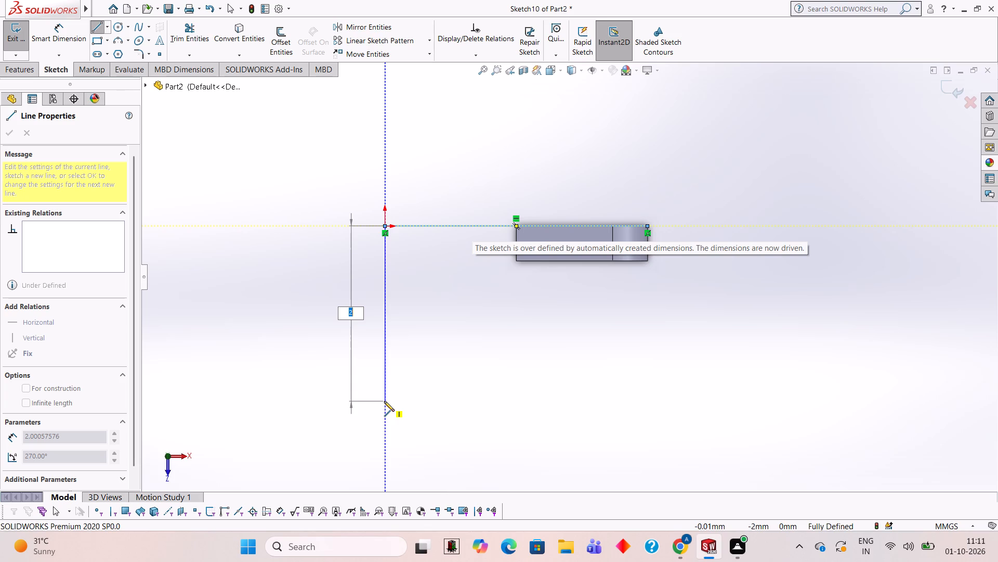
{"action": "type", "text": "1.8"}
{"action": "key", "text": "Return"}
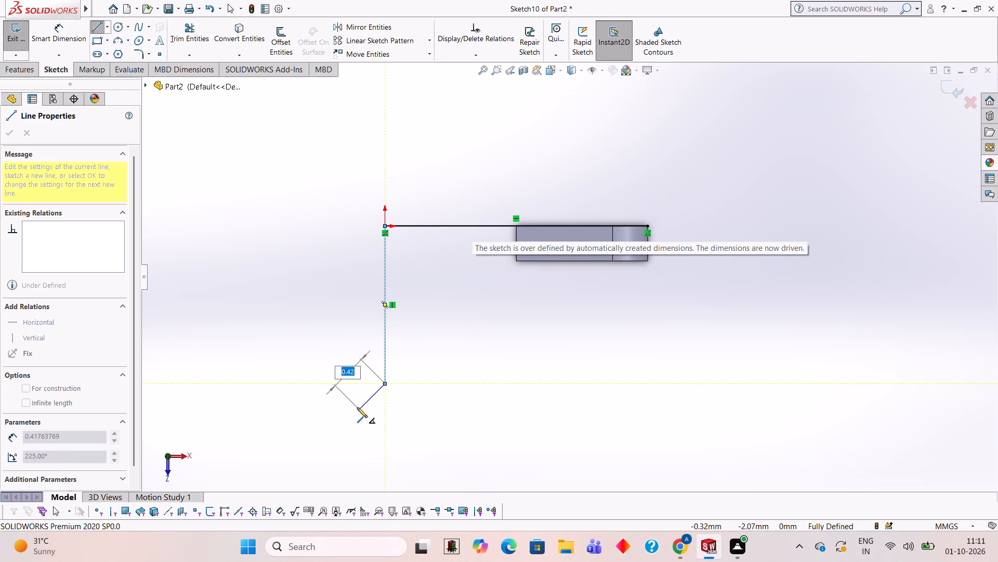
{"action": "key", "text": "Escape"}
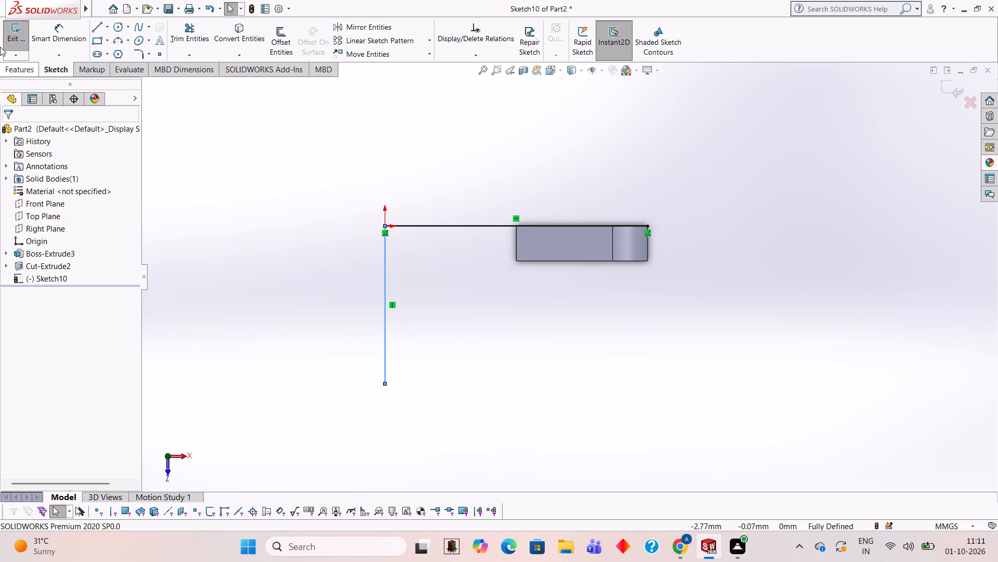
Draw a 0.9 mm radius circle centred on the 1.8 mm line's midpoint and trim away its half facing the plate.
{"action": "left_click", "coordinate": [121, 24]}
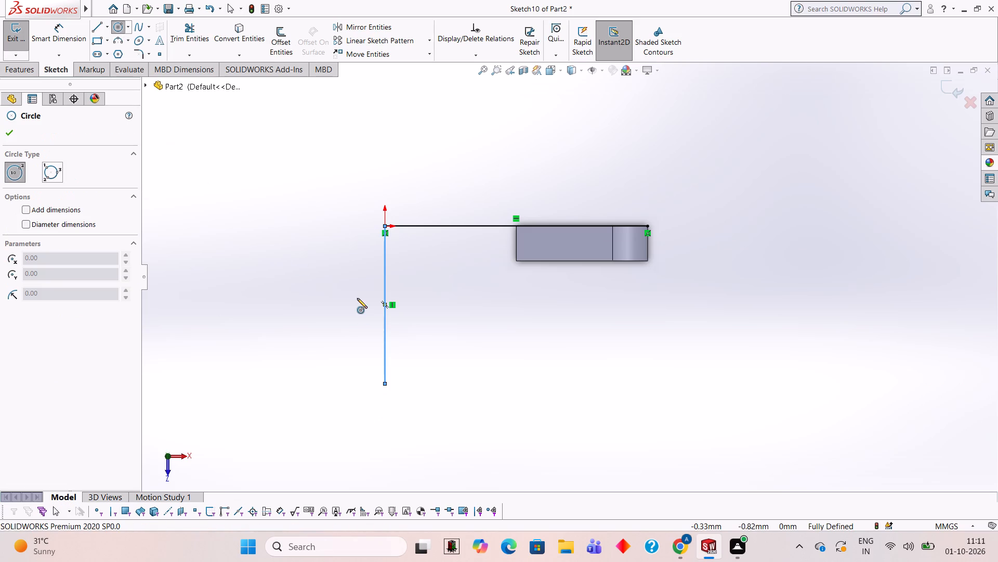
{"action": "left_click", "coordinate": [384, 303]}
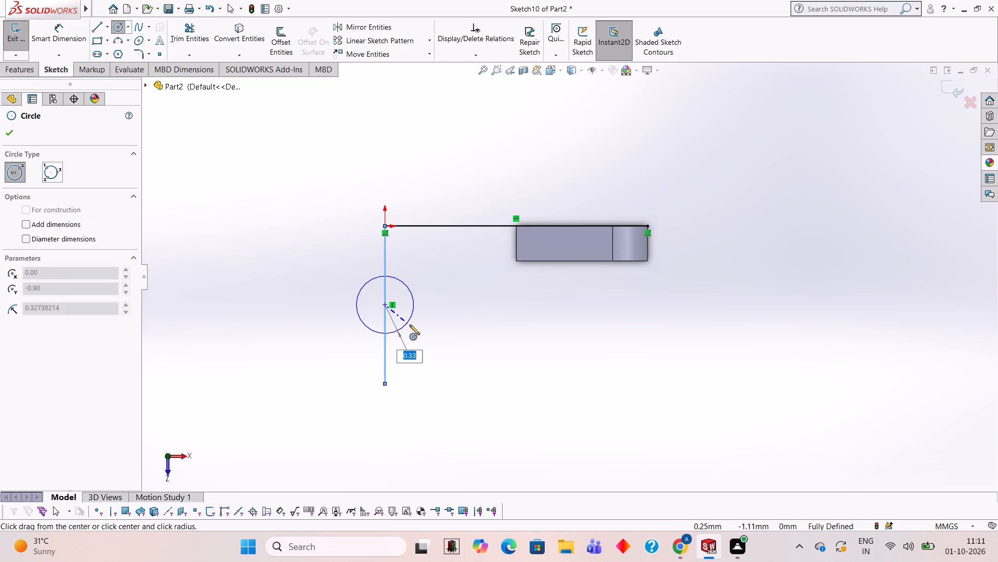
{"action": "type", "text": "0.9"}
{"action": "key", "text": "Return"}
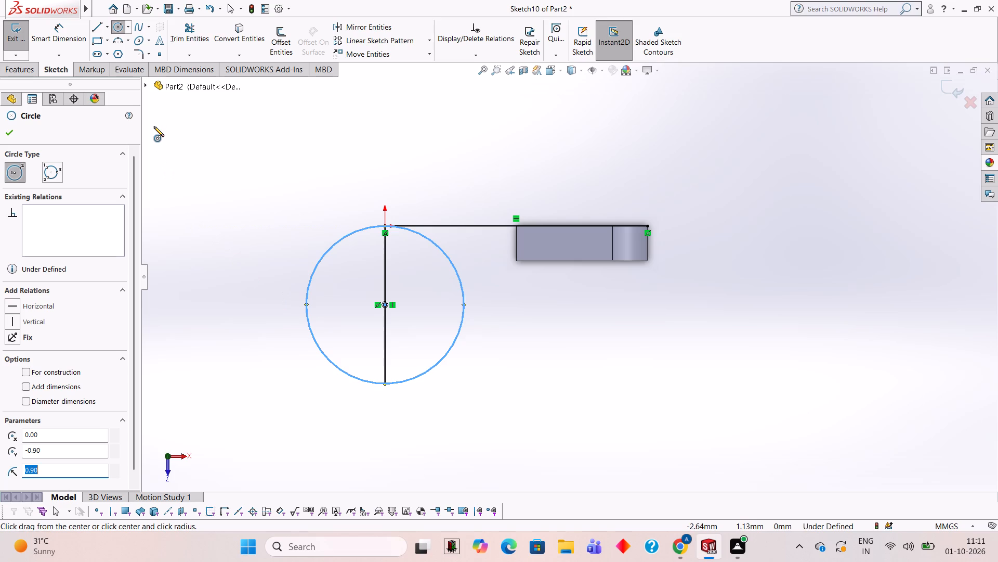
{"action": "left_click", "coordinate": [180, 33]}
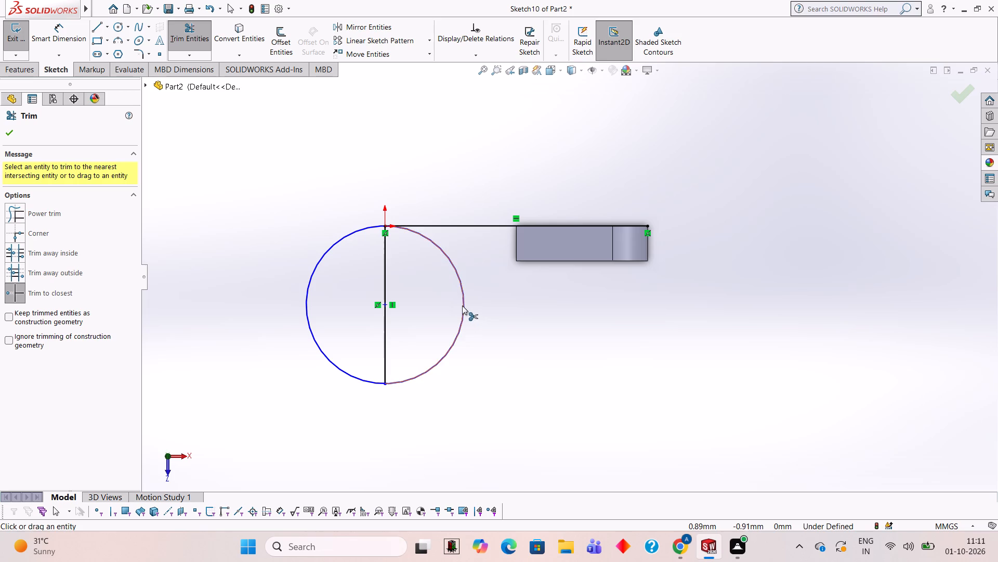
{"action": "left_click", "coordinate": [462, 305]}
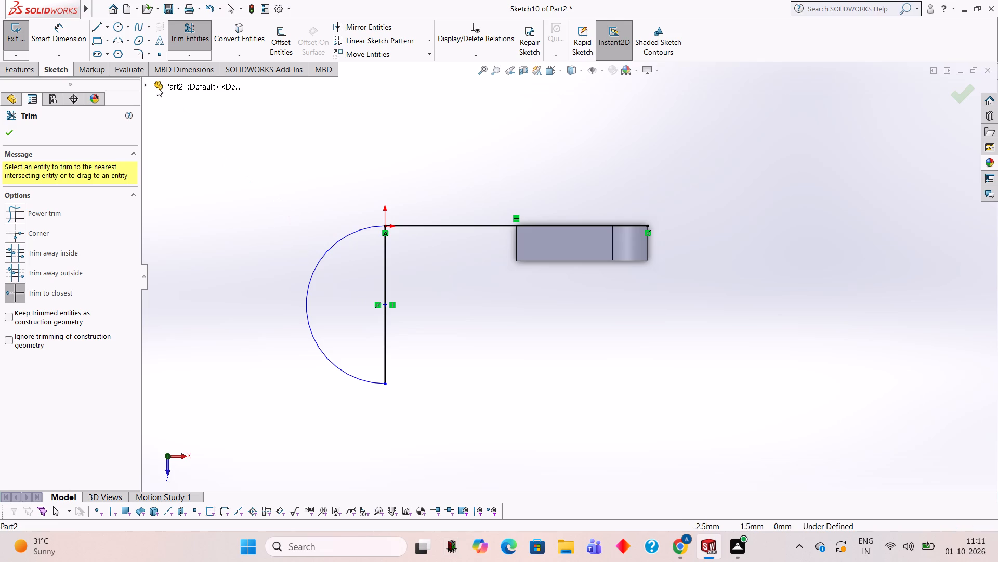
Draw a 1.5 mm horizontal line from the arc's front end toward the plate and a 1.8 mm vertical line back to the plate's rear cut-side corner.
{"action": "left_click", "coordinate": [97, 29]}
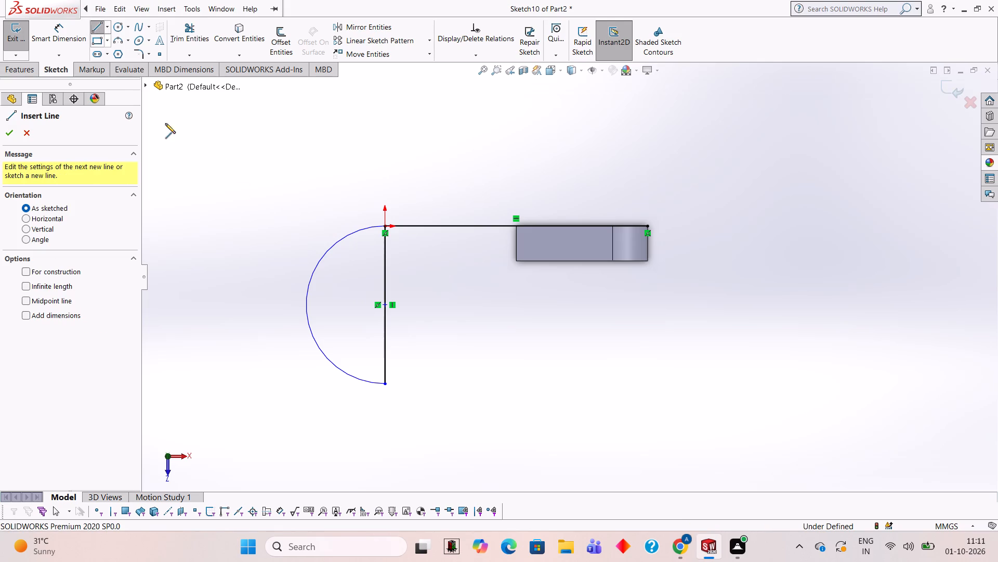
{"action": "left_click", "coordinate": [384, 383]}
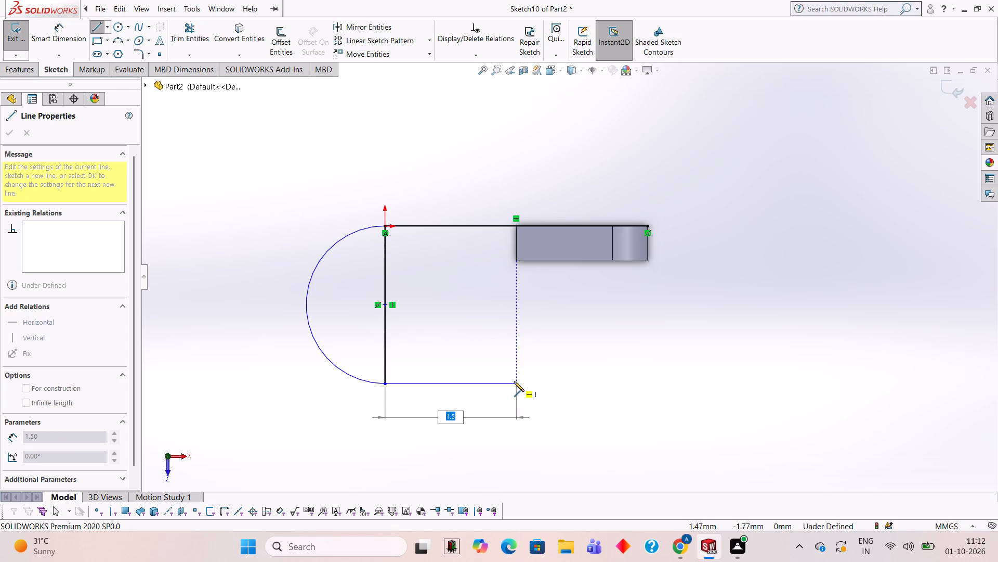
{"action": "left_click", "coordinate": [514, 381]}
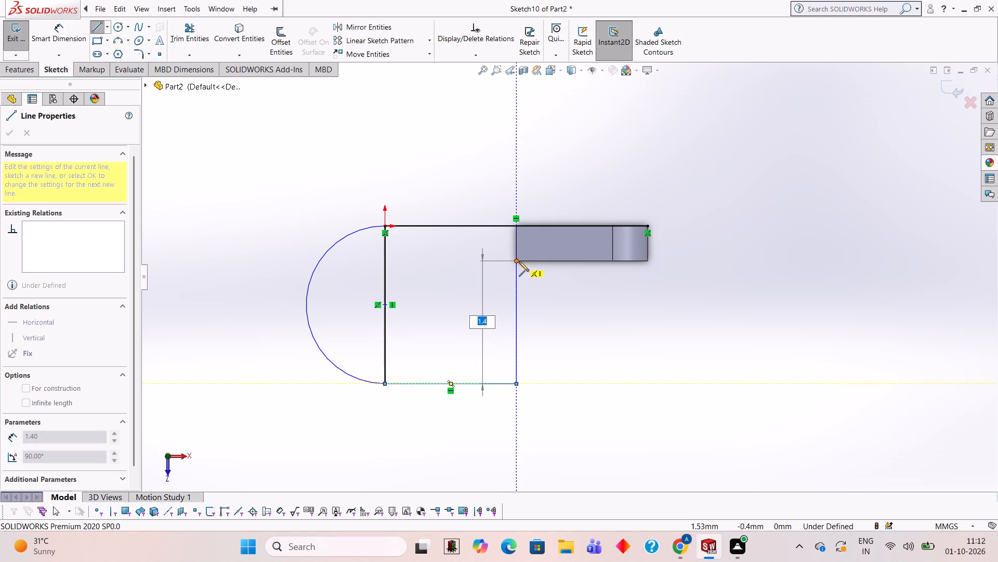
{"action": "left_click", "coordinate": [514, 226]}
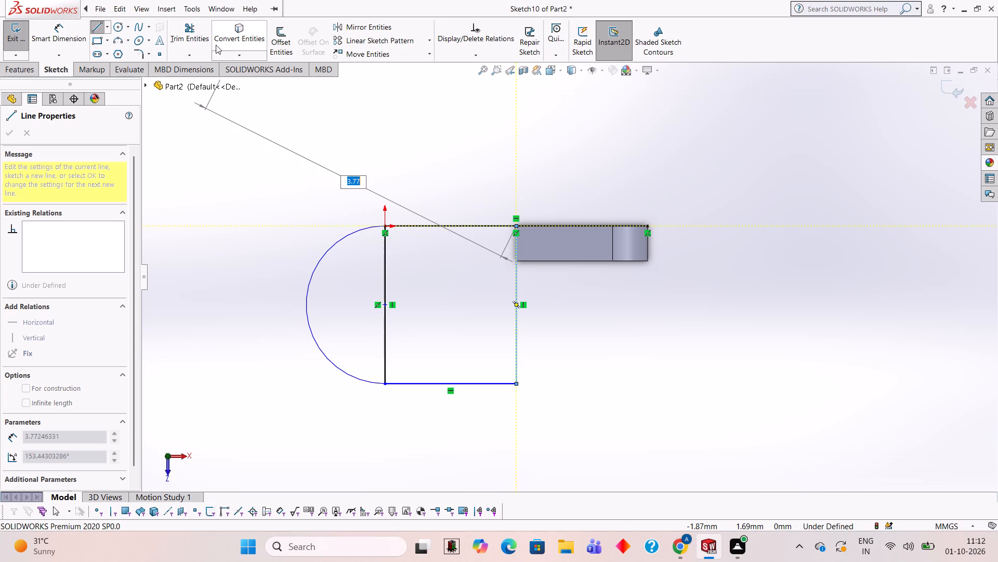
Trim away the vertical line across the arc's ends and the part of the rear line running along the plate.
{"action": "left_click", "coordinate": [200, 38]}
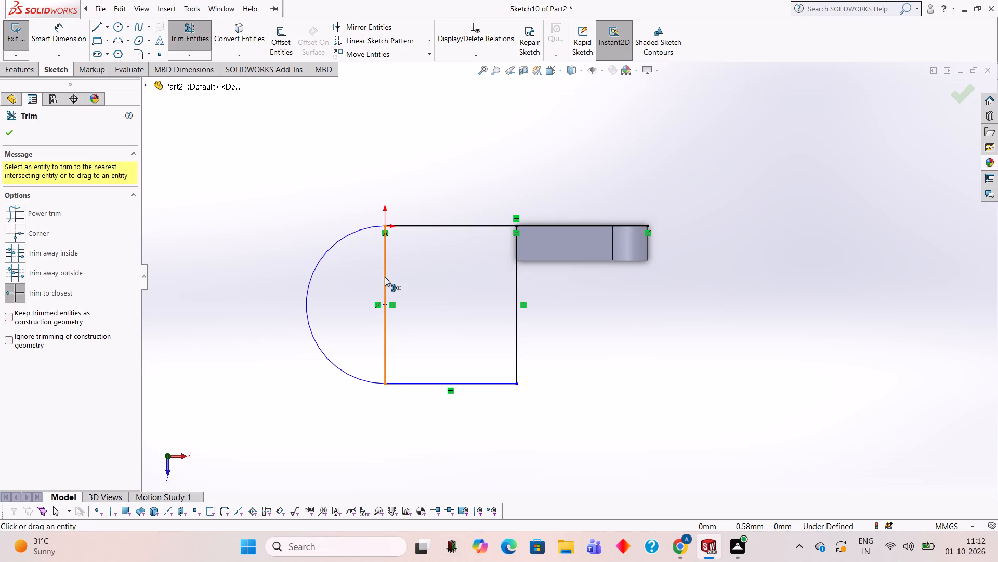
{"action": "left_click", "coordinate": [385, 277]}
{"action": "left_click", "coordinate": [539, 287]}
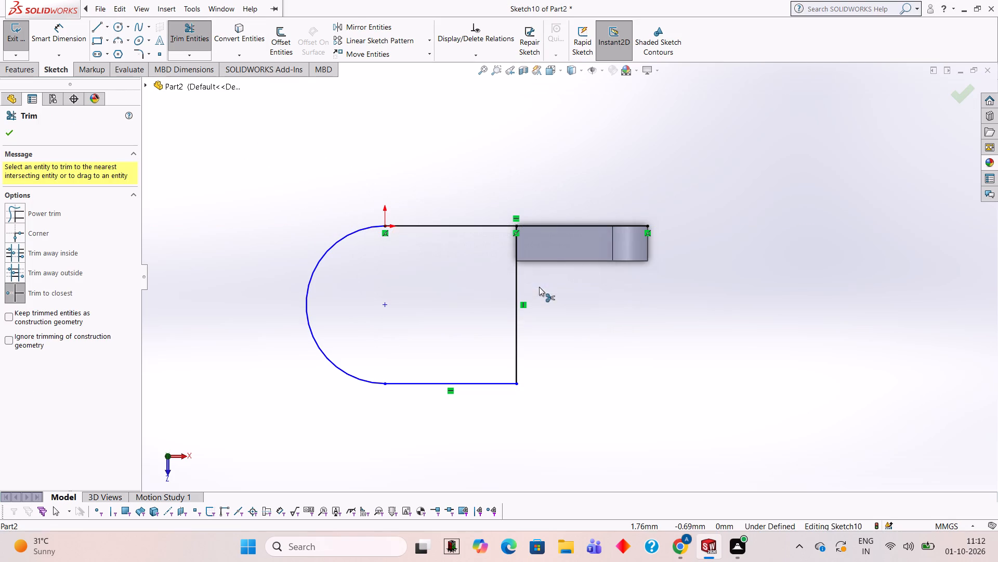
{"action": "left_click", "coordinate": [557, 224]}
{"action": "left_click", "coordinate": [528, 287]}
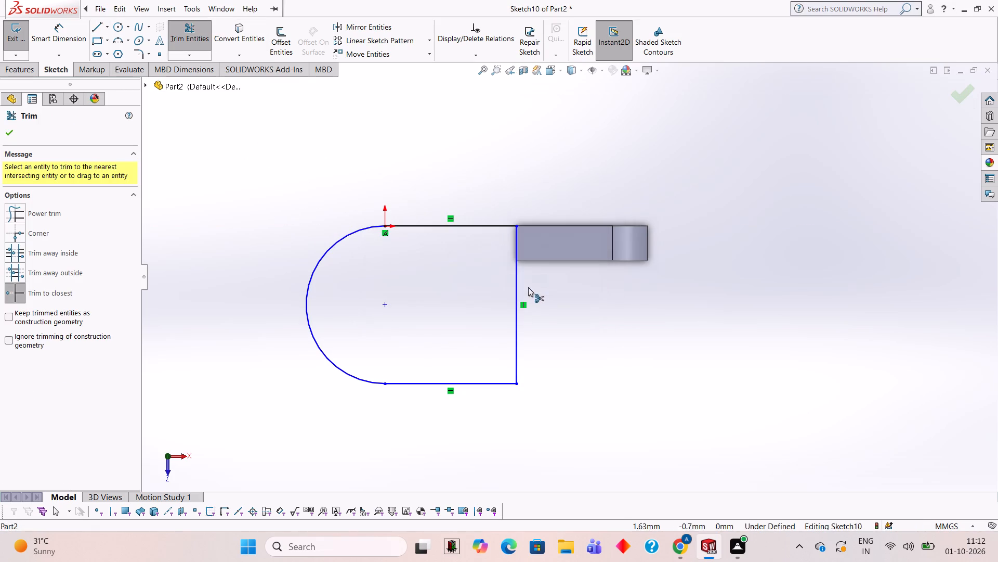
Extrude the closed ear profile 0.7 mm blind with the direction reversed, downward along the plate, merging the result.
{"action": "middle_click_drag", "start_coordinate": [655, 333], "coordinate": [673, 237]}
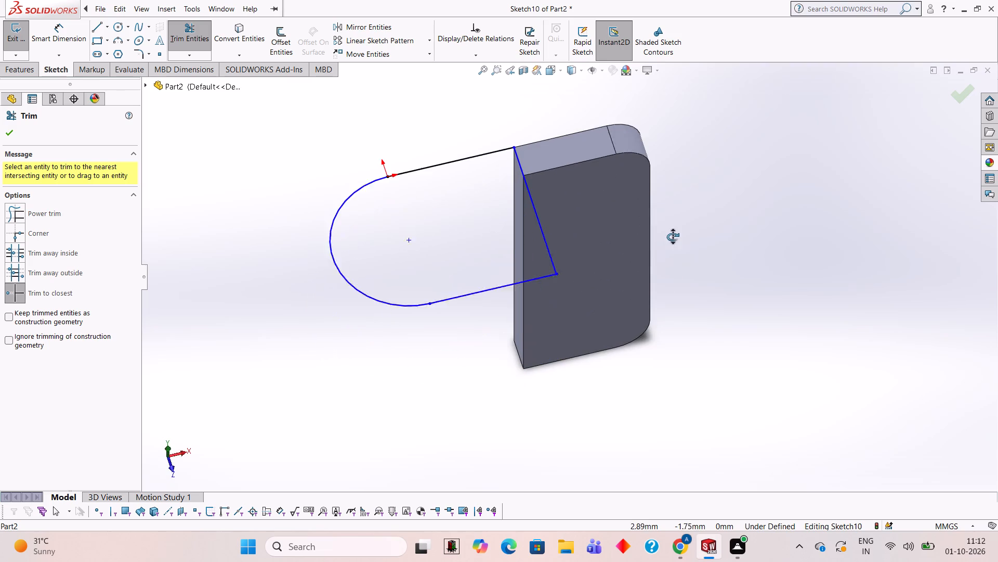
{"action": "middle_click_drag", "start_coordinate": [673, 237], "coordinate": [672, 228]}
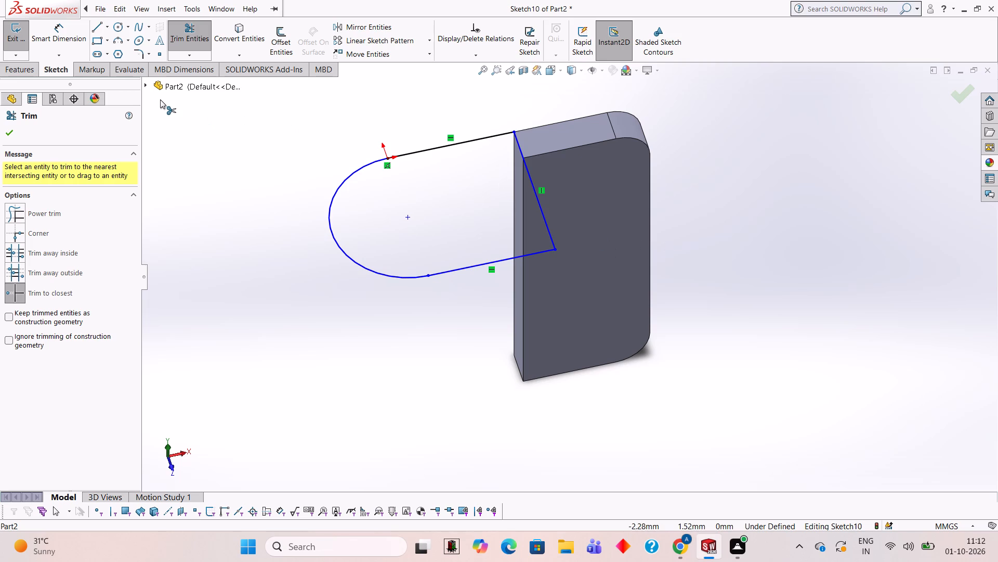
{"action": "left_click", "coordinate": [15, 73]}
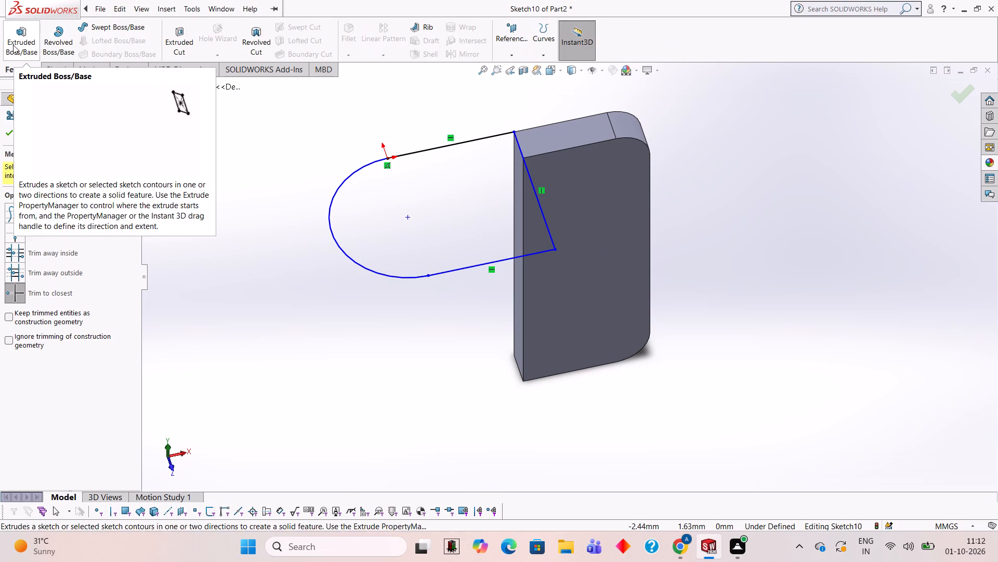
{"action": "left_click", "coordinate": [13, 44]}
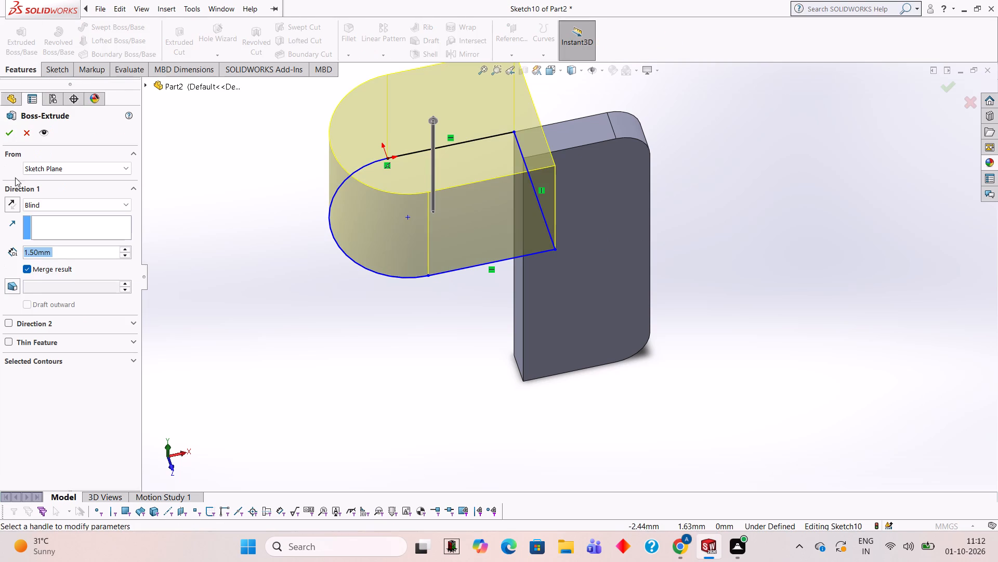
{"action": "left_click", "coordinate": [17, 197]}
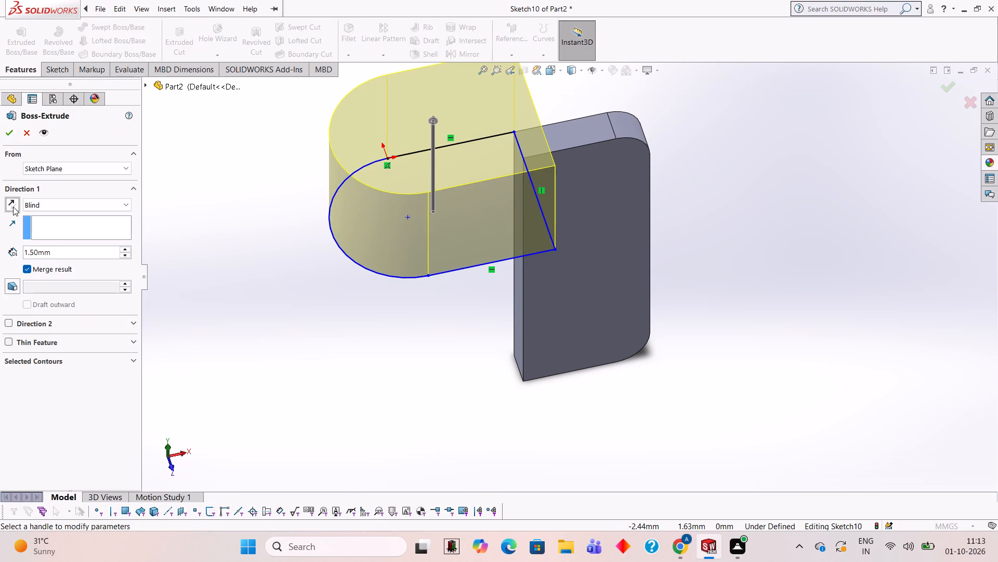
{"action": "left_click", "coordinate": [13, 207]}
{"action": "left_click", "coordinate": [71, 253]}
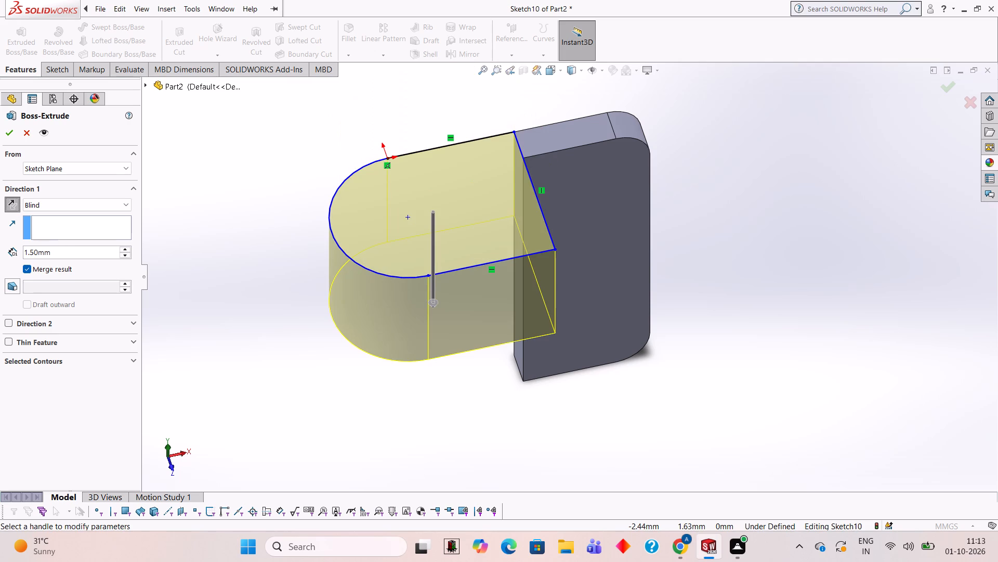
{"action": "key", "text": "BackSpace"}
{"action": "key", "text": "BackSpace"}
{"action": "key", "text": "BackSpace"}
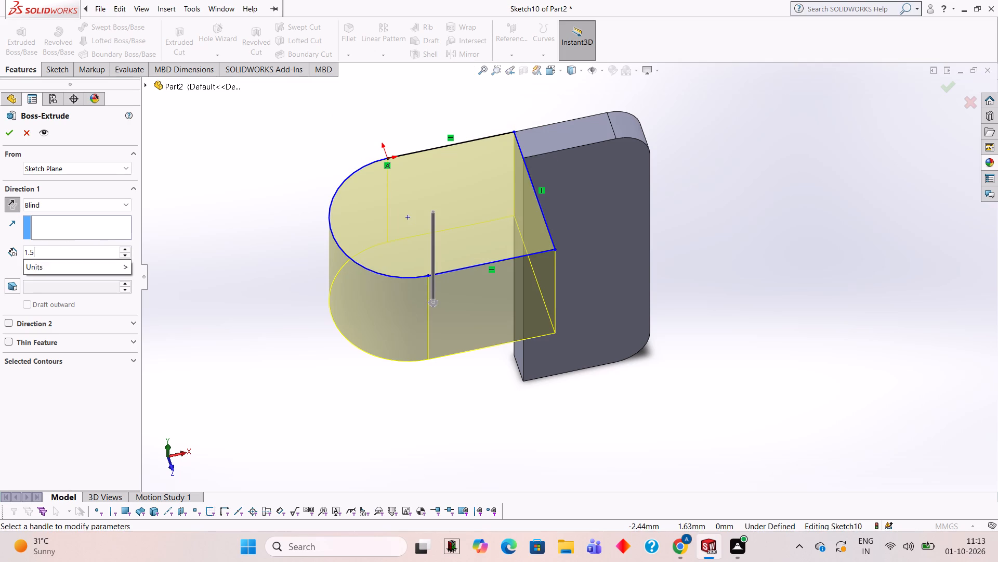
{"action": "key", "text": "BackSpace"}
{"action": "key", "text": "BackSpace"}
{"action": "key", "text": "BackSpace"}
{"action": "type", "text": "0.7"}
{"action": "key", "text": "Return"}
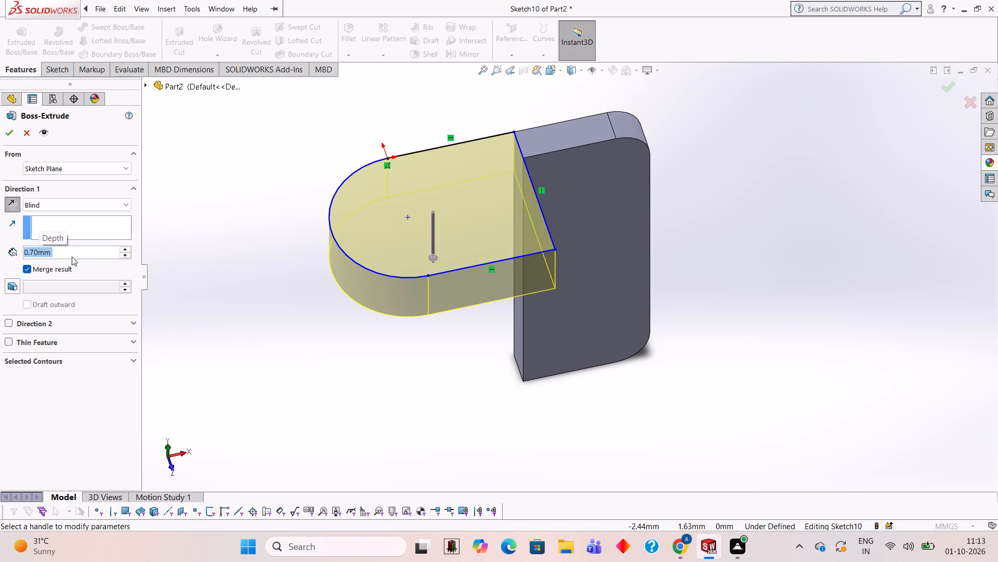
{"action": "left_click", "coordinate": [8, 131]}
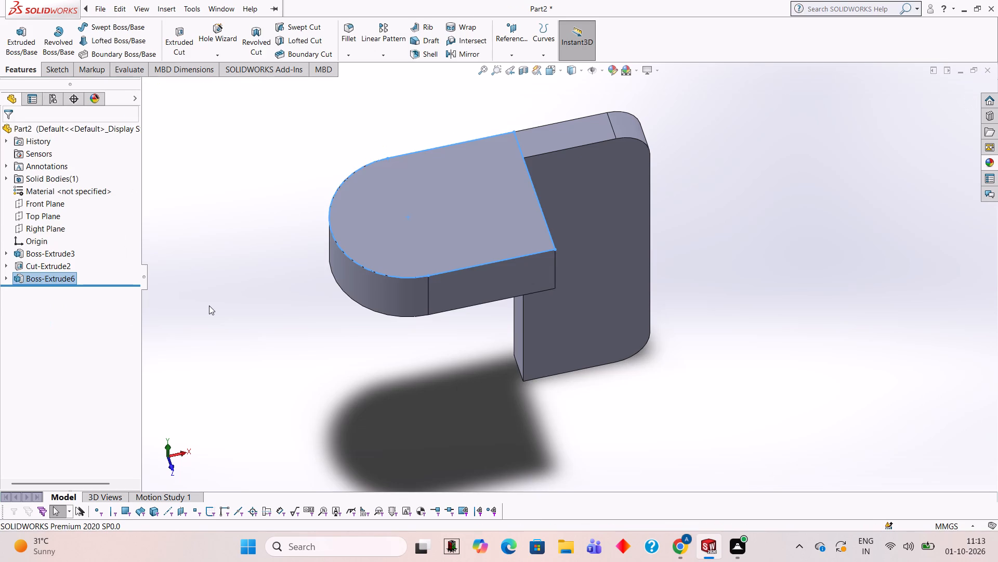
{"action": "left_click", "coordinate": [209, 305]}
Start a sketch on the plate's bottom end face and draw a 1.5 mm by 1.8 mm rectangle of lines from its rear cut-side corner through the origin.
{"action": "middle_click_drag", "start_coordinate": [714, 337], "coordinate": [792, 381]}
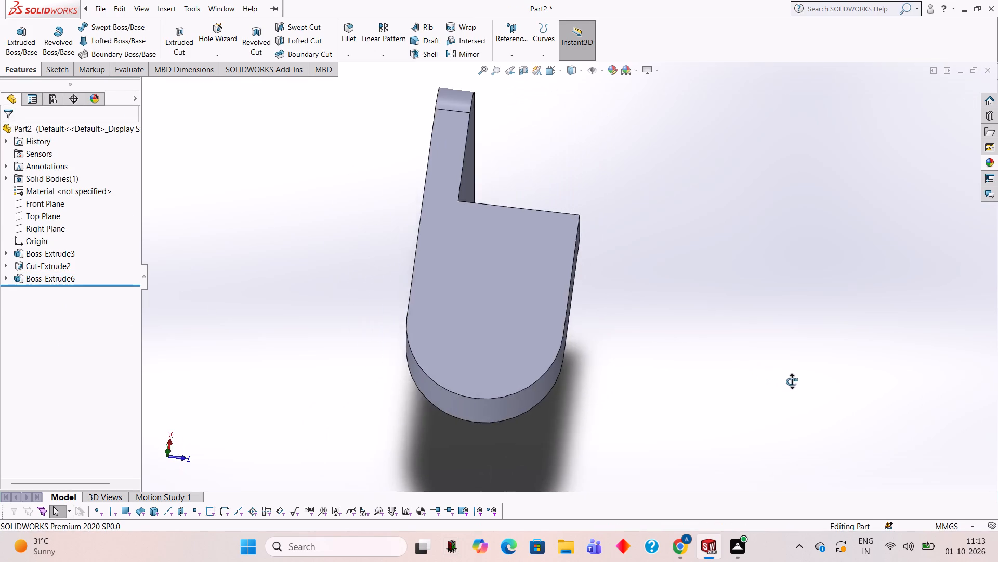
{"action": "middle_click_drag", "start_coordinate": [792, 381], "coordinate": [716, 231]}
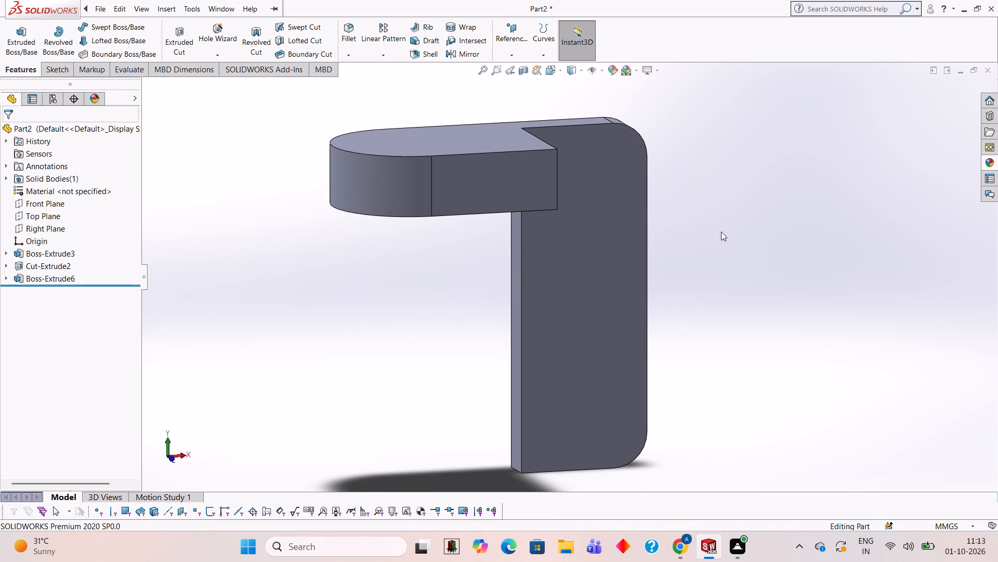
{"action": "middle_click_drag", "start_coordinate": [668, 240], "coordinate": [700, 201]}
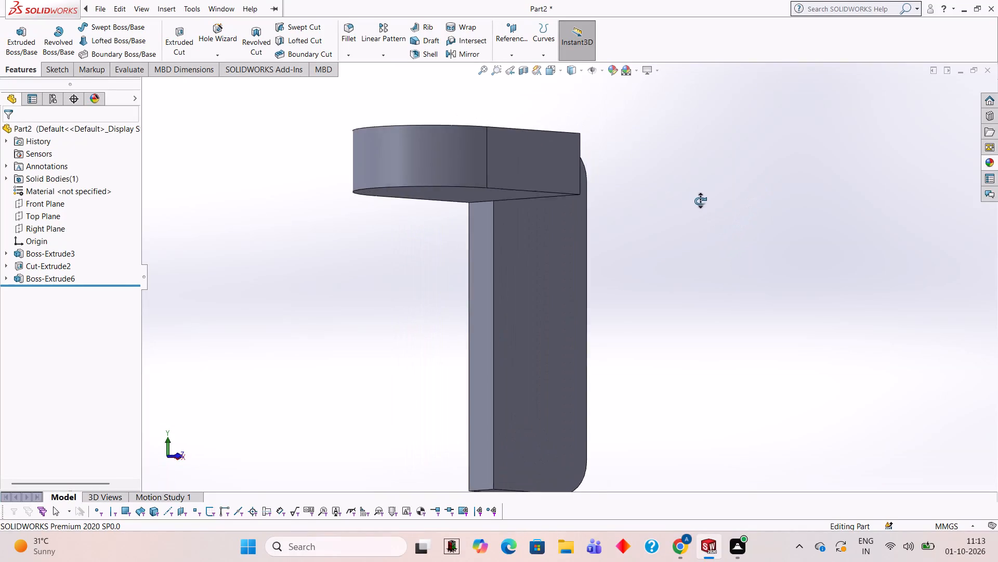
{"action": "middle_click_drag", "start_coordinate": [700, 201], "coordinate": [691, 186]}
{"action": "middle_click_drag", "start_coordinate": [655, 350], "coordinate": [649, 194]}
{"action": "middle_click_drag", "start_coordinate": [643, 327], "coordinate": [669, 226]}
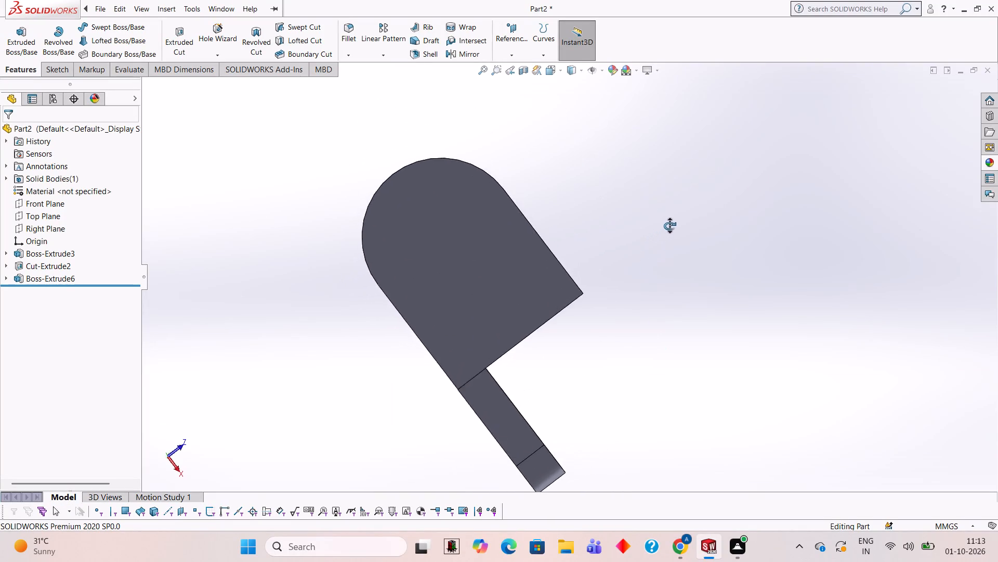
{"action": "middle_click_drag", "start_coordinate": [669, 226], "coordinate": [692, 224]}
{"action": "left_click", "coordinate": [452, 398]}
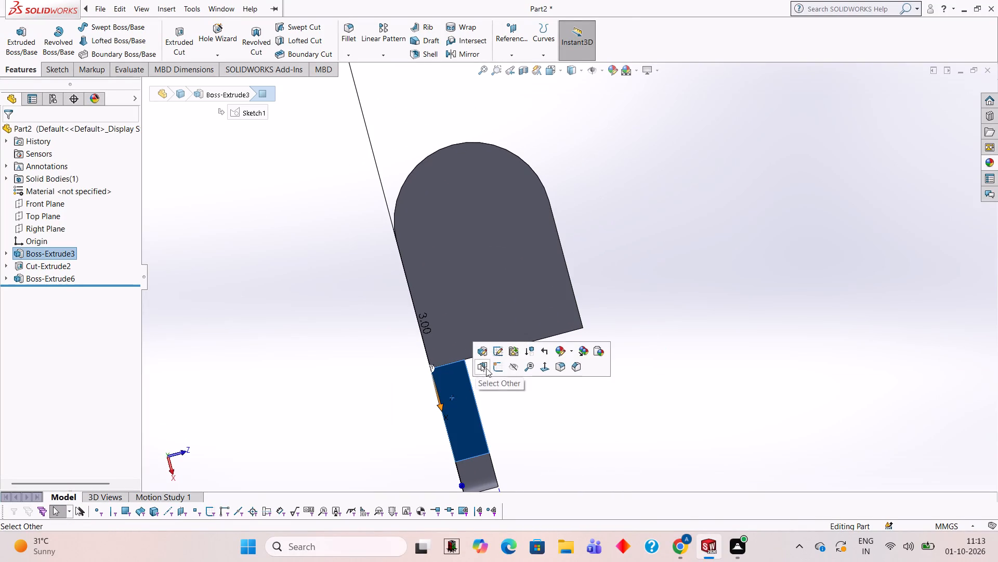
{"action": "left_click", "coordinate": [501, 367]}
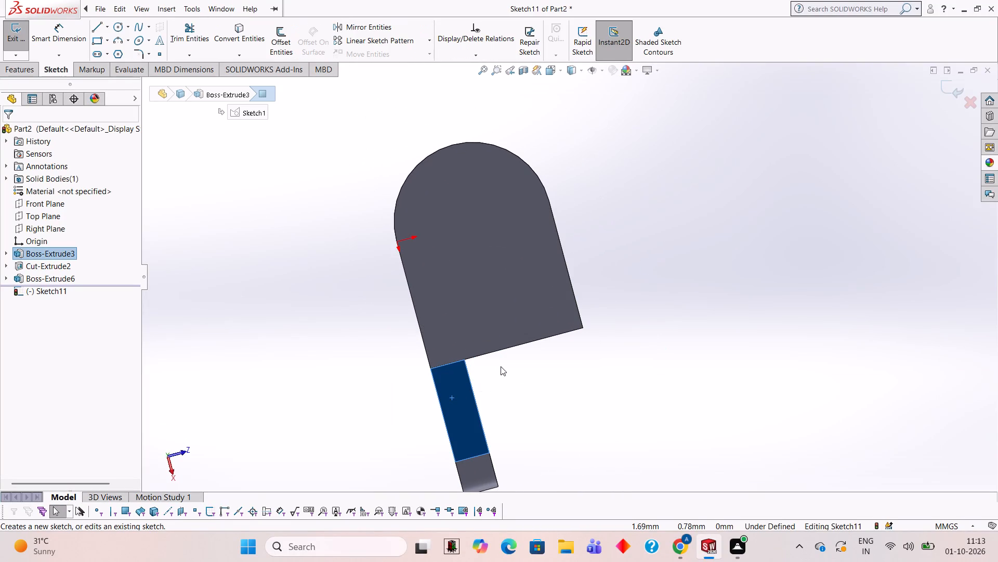
{"action": "key", "text": "ctrl+8"}
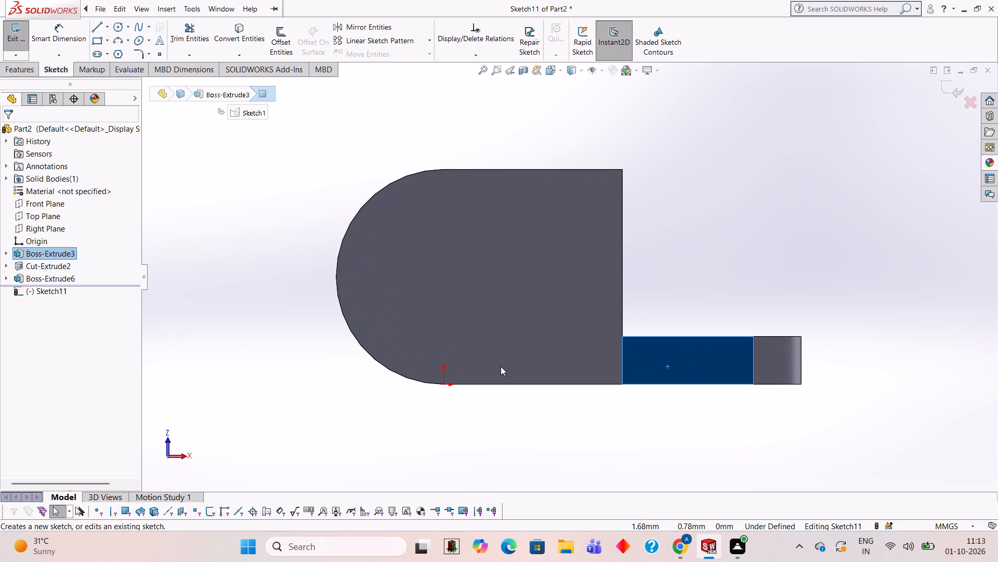
{"action": "left_click", "coordinate": [100, 22]}
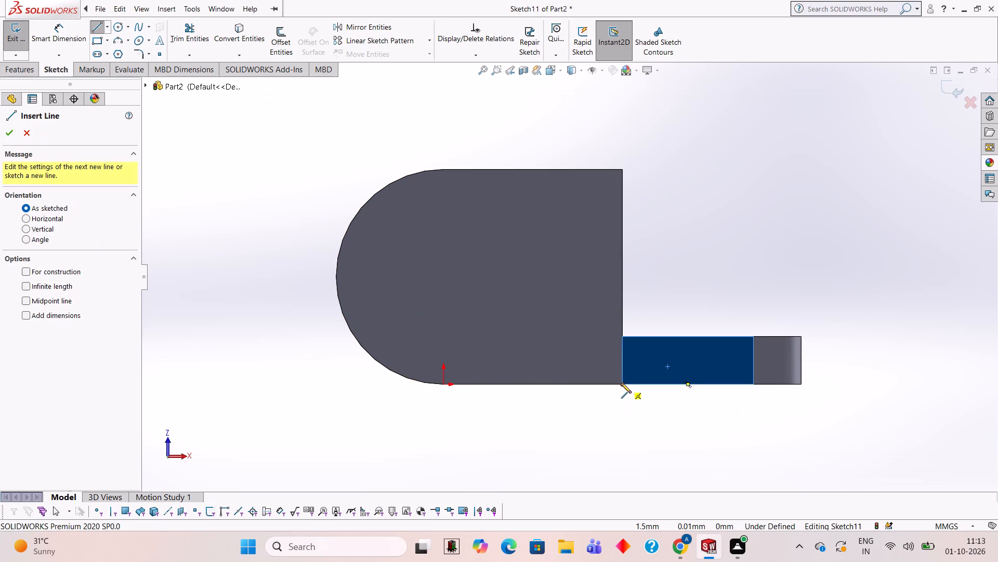
{"action": "left_click", "coordinate": [621, 383]}
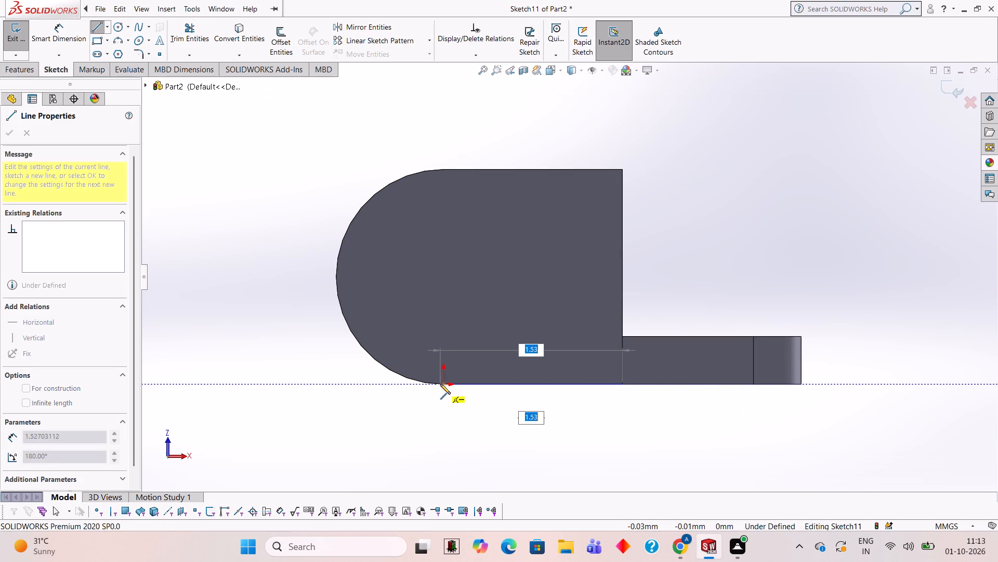
{"action": "left_click", "coordinate": [444, 385]}
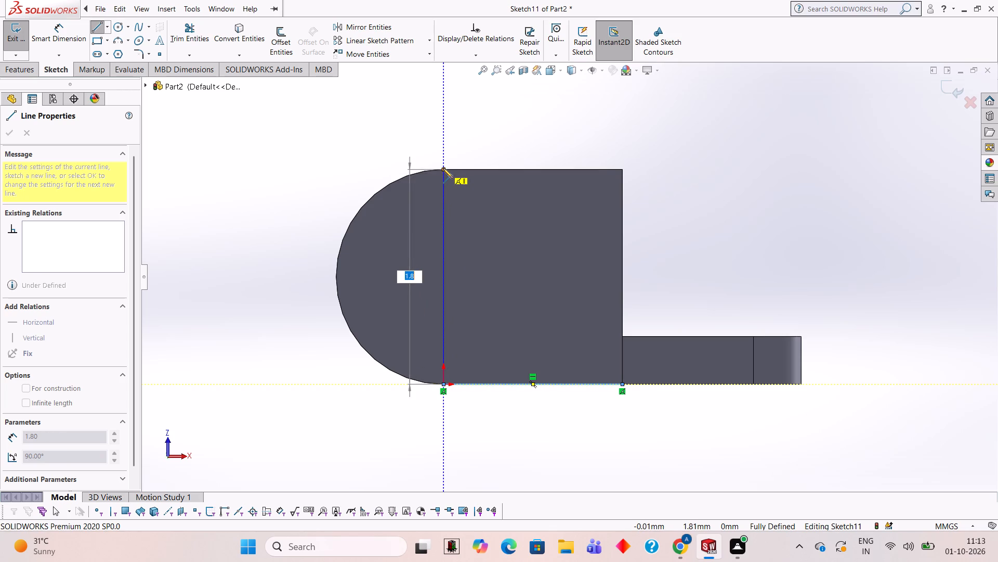
{"action": "left_click", "coordinate": [443, 168]}
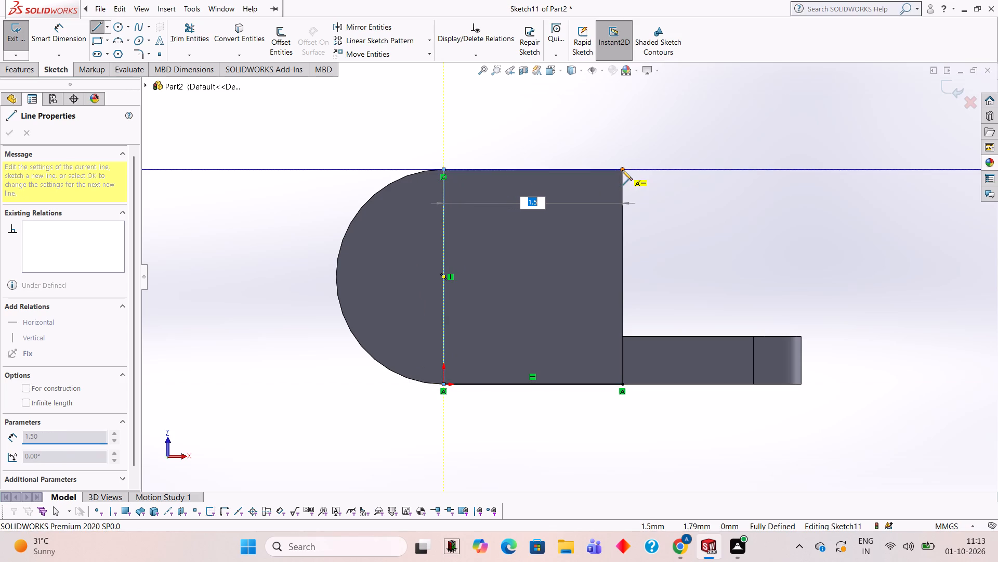
{"action": "left_click", "coordinate": [622, 170]}
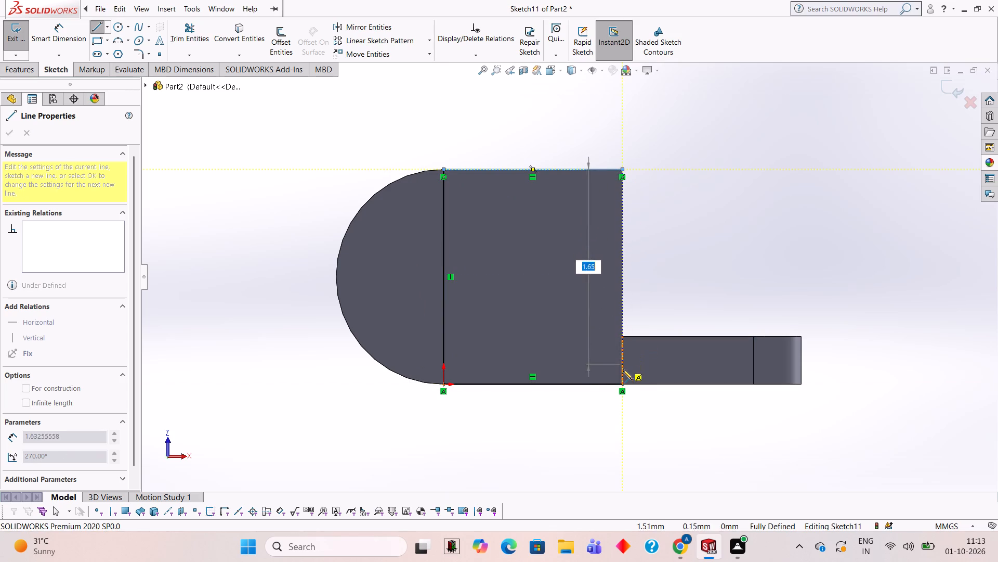
{"action": "left_click", "coordinate": [622, 382]}
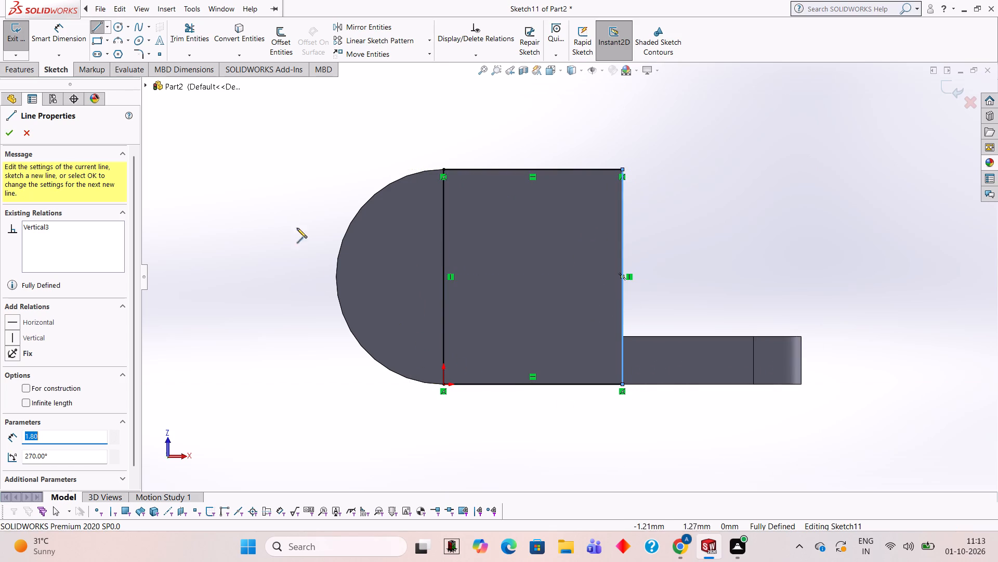
Draw a 0.9 mm radius circle centred on the rectangle's outer vertical line, trimming away the half inside the rectangle and that line.
{"action": "left_click", "coordinate": [115, 27]}
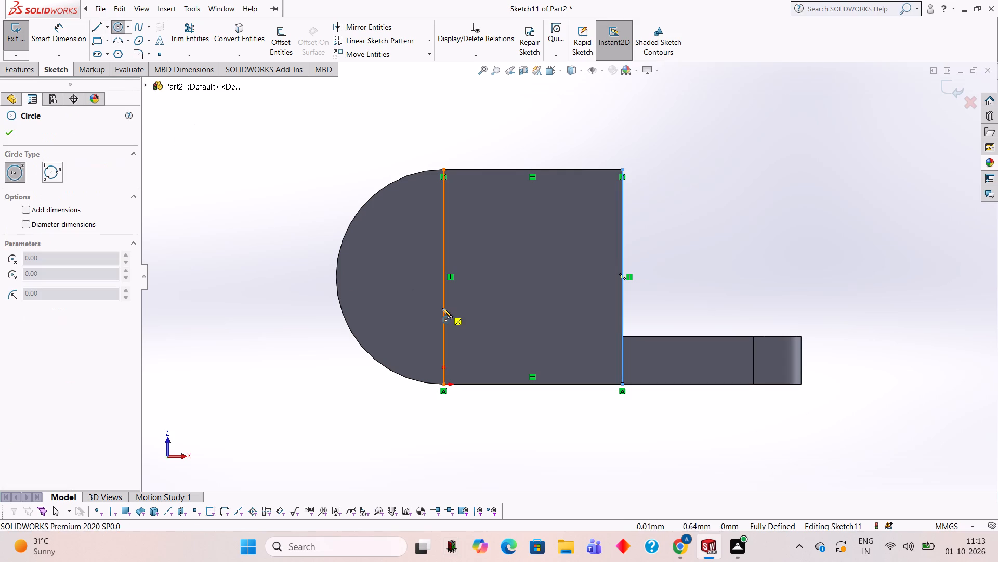
{"action": "left_click", "coordinate": [442, 275]}
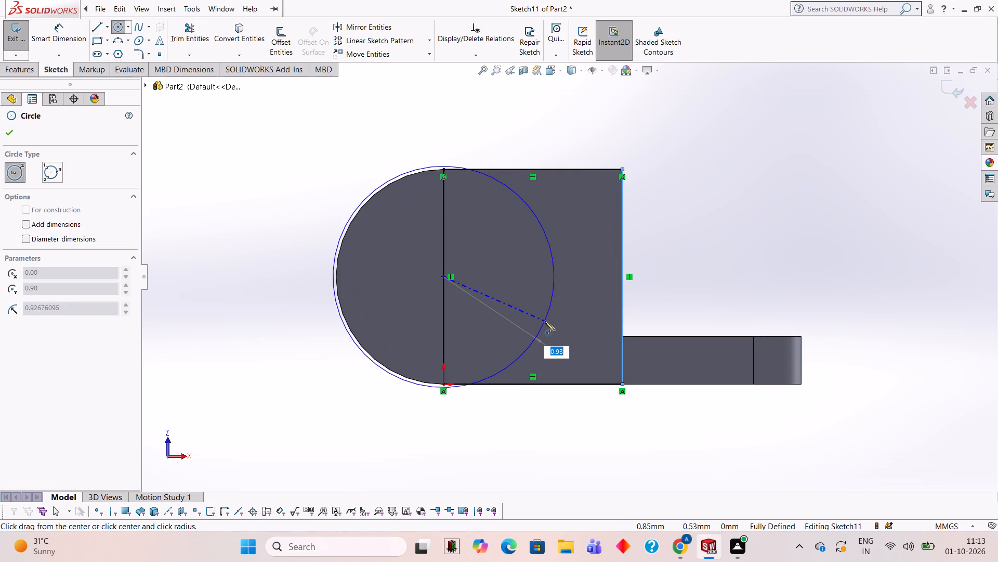
{"action": "type", "text": "0.9"}
{"action": "key", "text": "Return"}
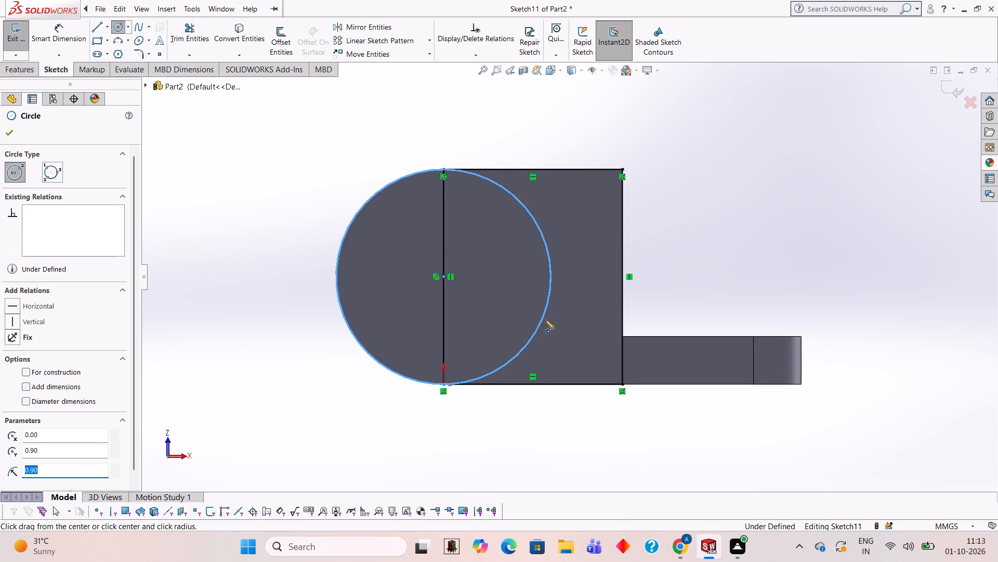
{"action": "left_click", "coordinate": [205, 44]}
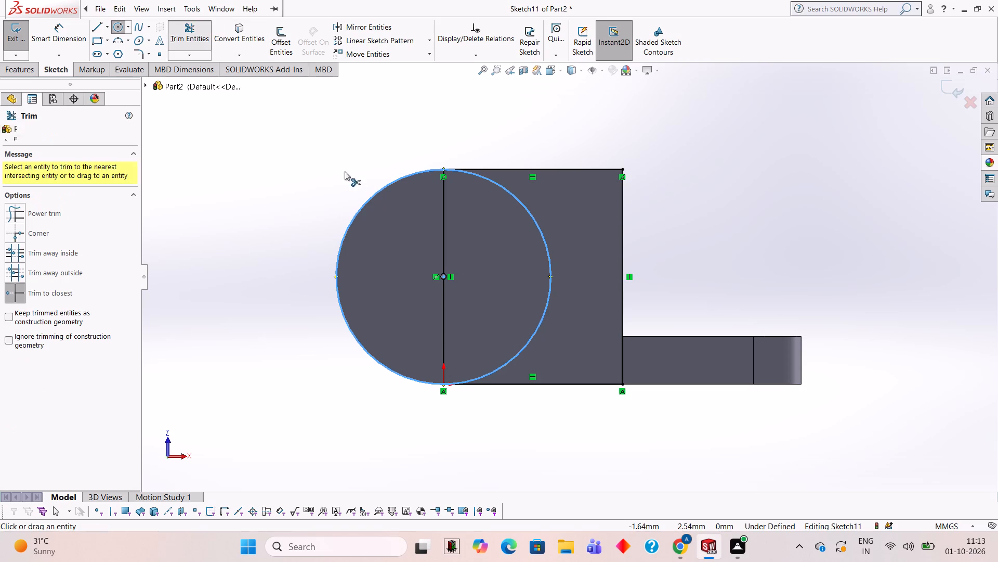
{"action": "left_click", "coordinate": [534, 336]}
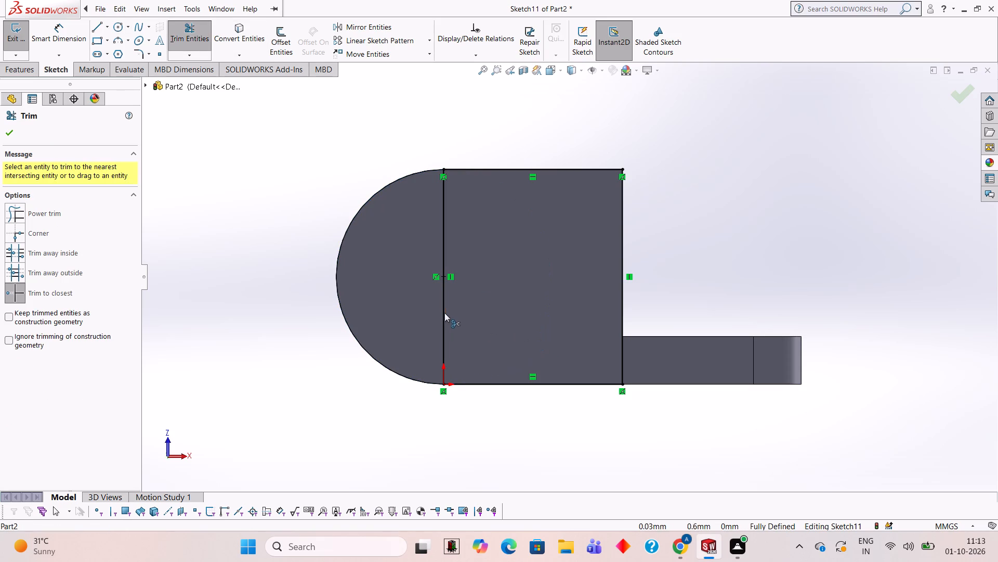
{"action": "left_click", "coordinate": [443, 311]}
{"action": "left_click", "coordinate": [523, 277]}
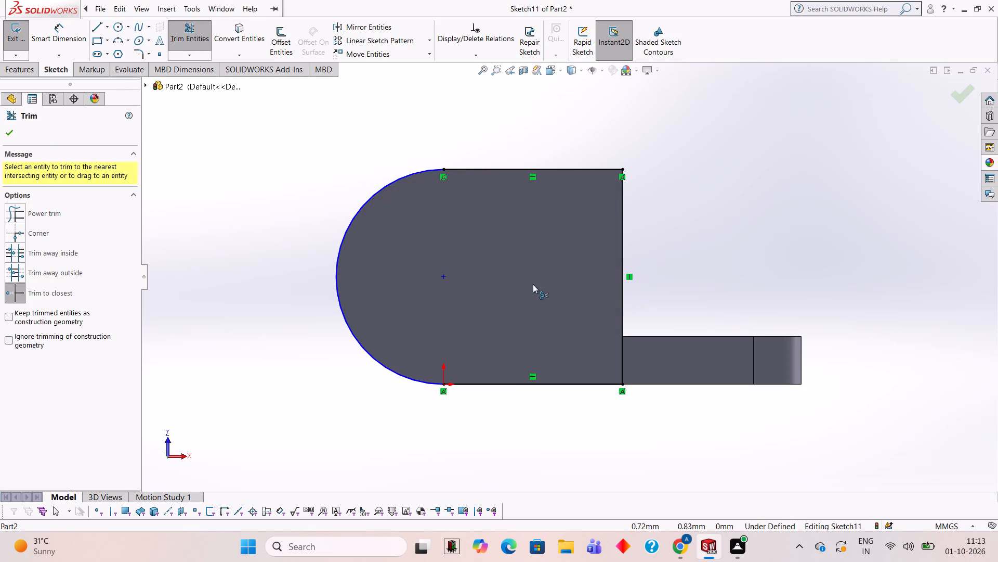
Extrude the closed lower ear profile 0.7 mm blind with the direction reversed, upward along the plate, merging the result.
{"action": "middle_click_drag", "start_coordinate": [715, 223], "coordinate": [716, 337]}
{"action": "middle_click_drag", "start_coordinate": [719, 330], "coordinate": [720, 329]}
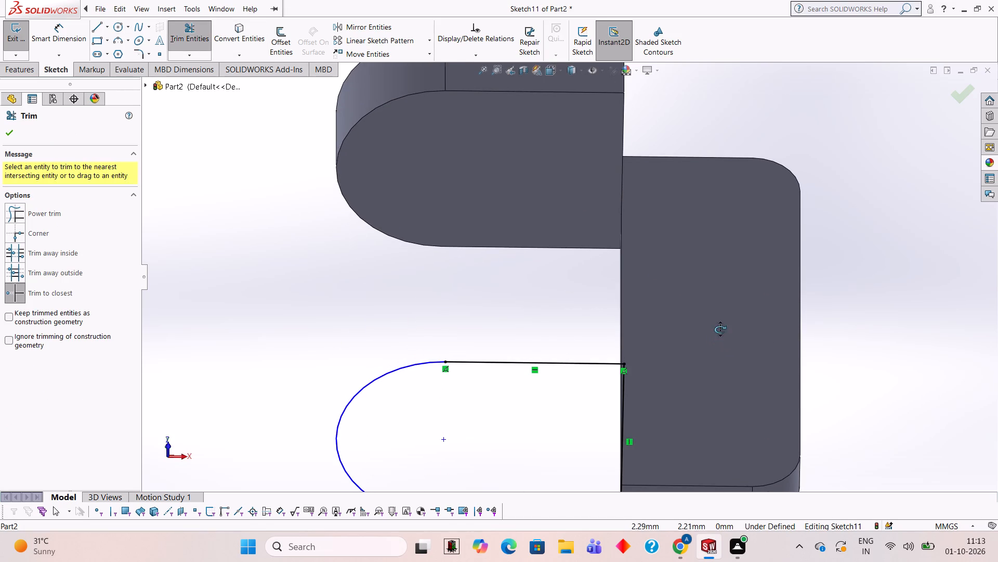
{"action": "middle_click_drag", "start_coordinate": [720, 329], "coordinate": [726, 288]}
{"action": "left_click", "coordinate": [12, 70]}
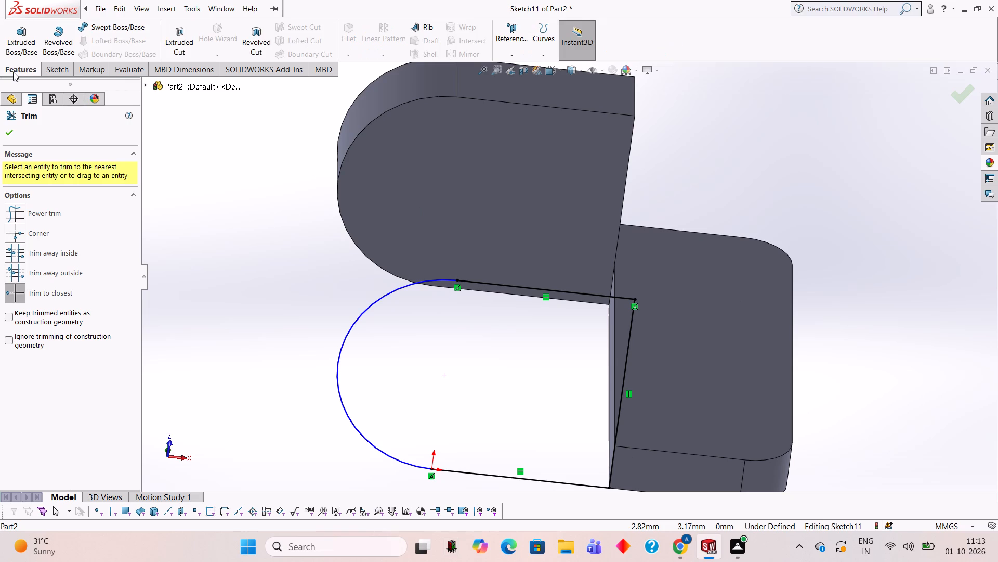
{"action": "left_click", "coordinate": [24, 45]}
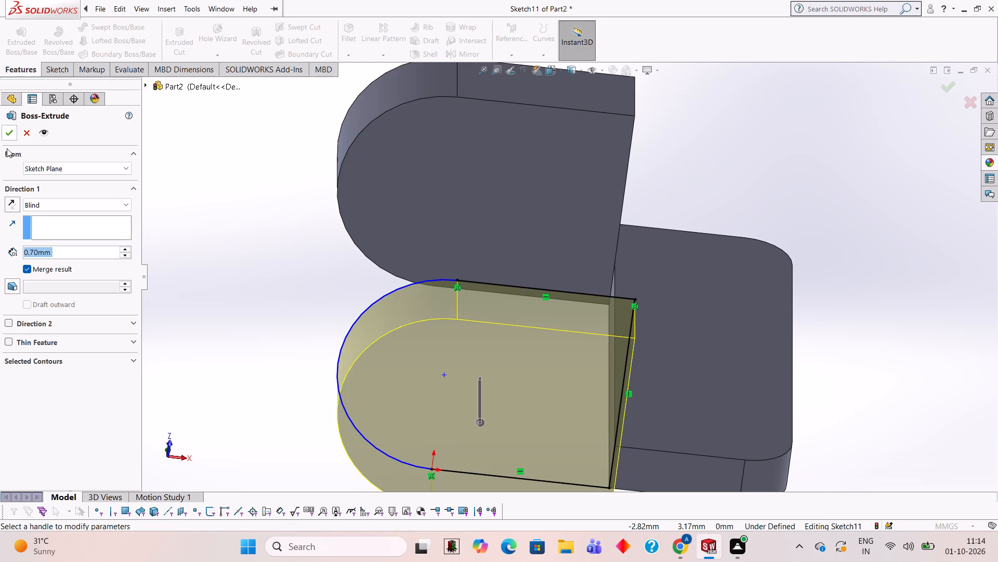
{"action": "left_click", "coordinate": [11, 207]}
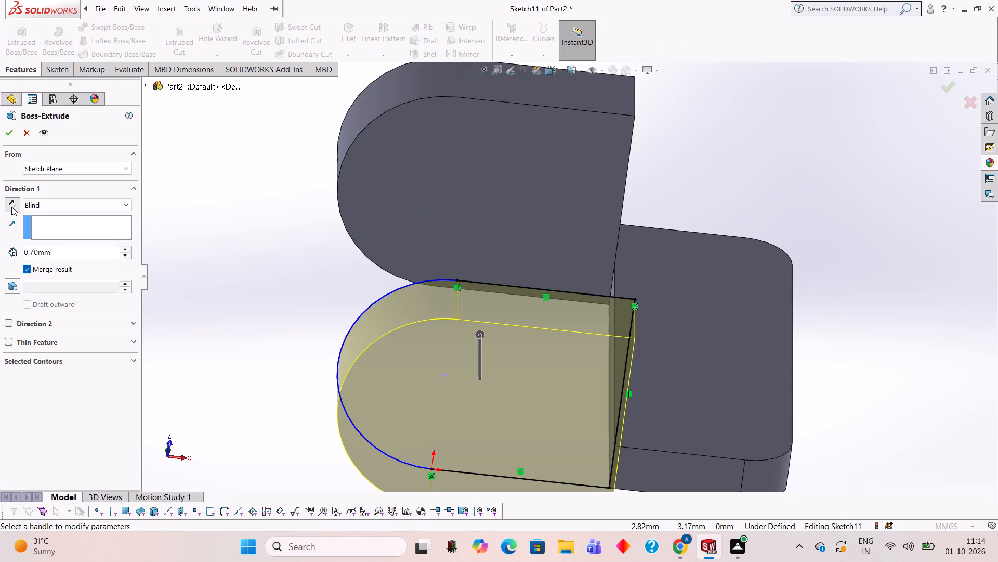
{"action": "left_click", "coordinate": [4, 136]}
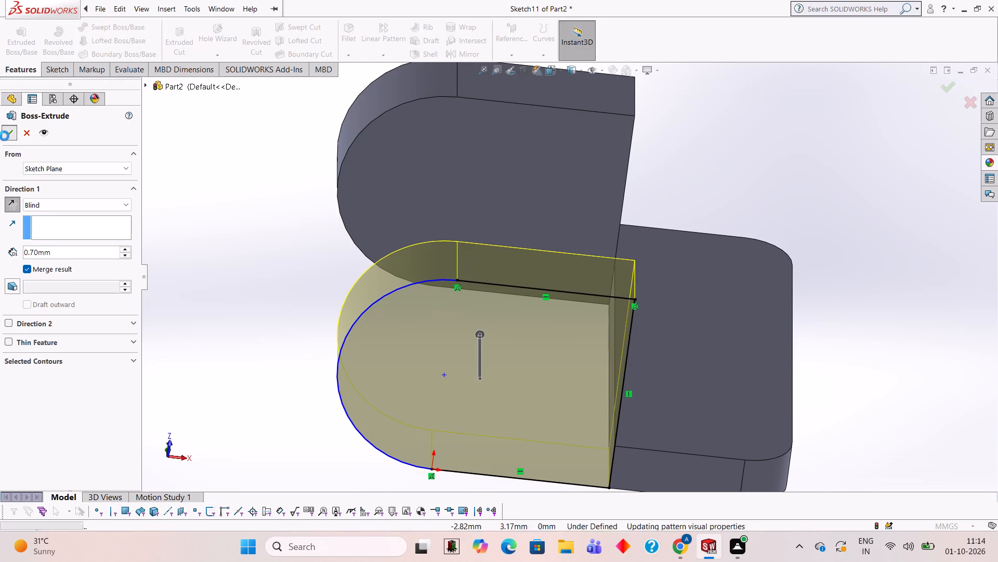
{"action": "left_click", "coordinate": [194, 201]}
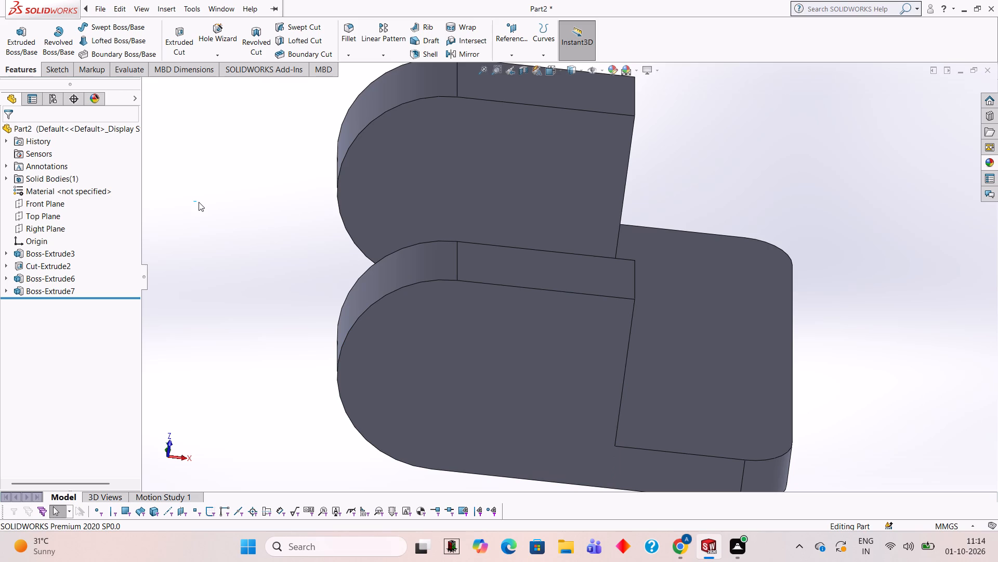
Start a sketch on the plate's narrow cut face between the ears and draw a 1.8 mm by 2.6 mm rectangle of lines spanning the gap.
{"action": "scroll", "coordinate": [627, 321], "scroll_direction": "up", "scroll_amount": 2}
{"action": "middle_click_drag", "start_coordinate": [692, 241], "coordinate": [694, 327]}
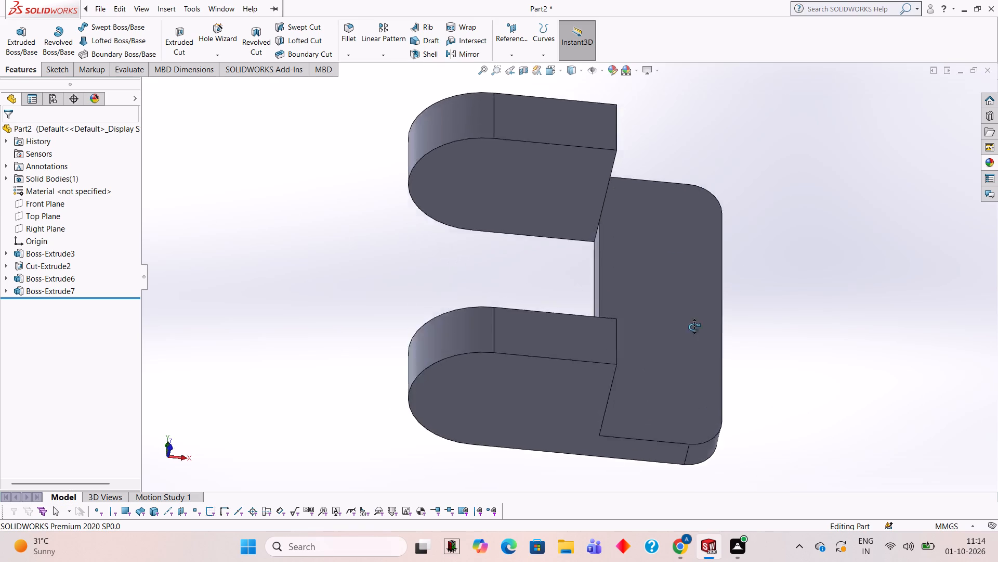
{"action": "middle_click_drag", "start_coordinate": [694, 327], "coordinate": [692, 381]}
{"action": "middle_click_drag", "start_coordinate": [688, 221], "coordinate": [682, 338]}
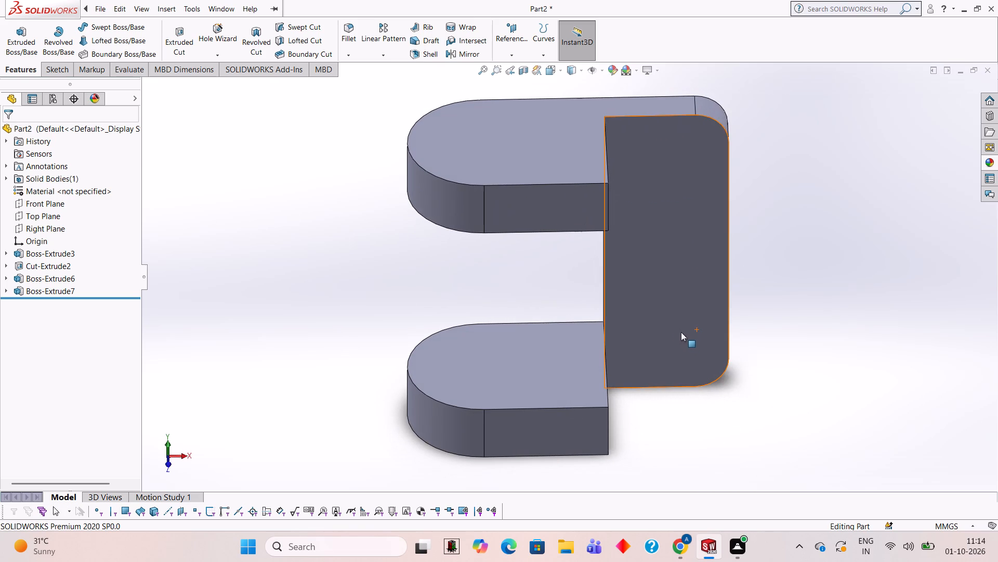
{"action": "middle_click_drag", "start_coordinate": [692, 274], "coordinate": [613, 267]}
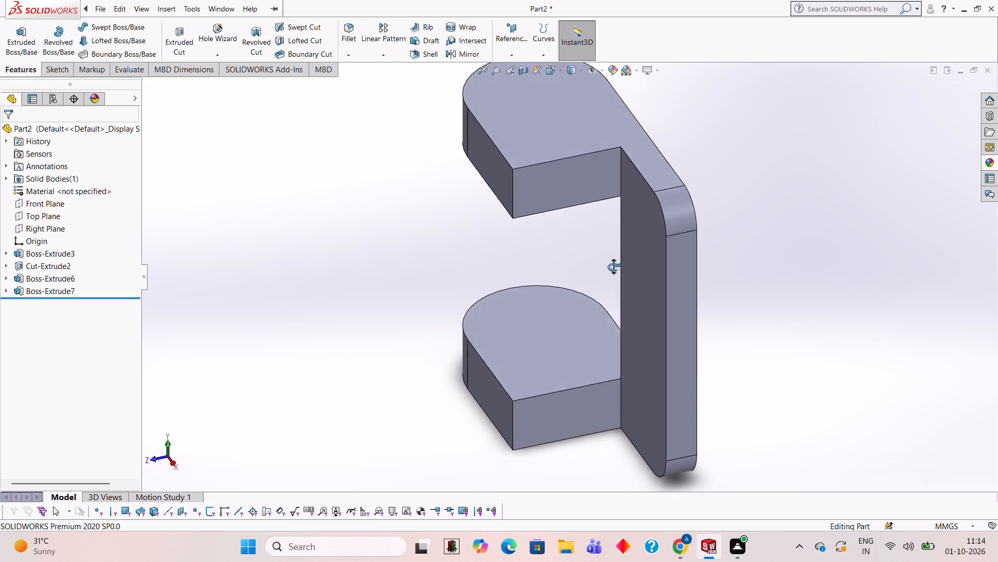
{"action": "middle_click_drag", "start_coordinate": [613, 267], "coordinate": [687, 290]}
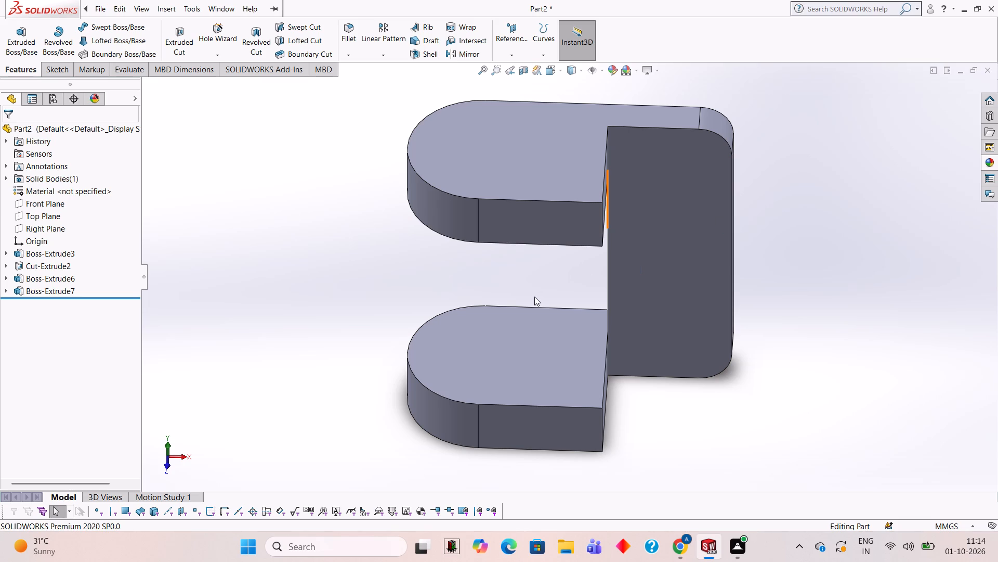
{"action": "scroll", "coordinate": [529, 295], "scroll_direction": "down", "scroll_amount": 1}
{"action": "middle_click_drag", "start_coordinate": [529, 294], "coordinate": [636, 202]}
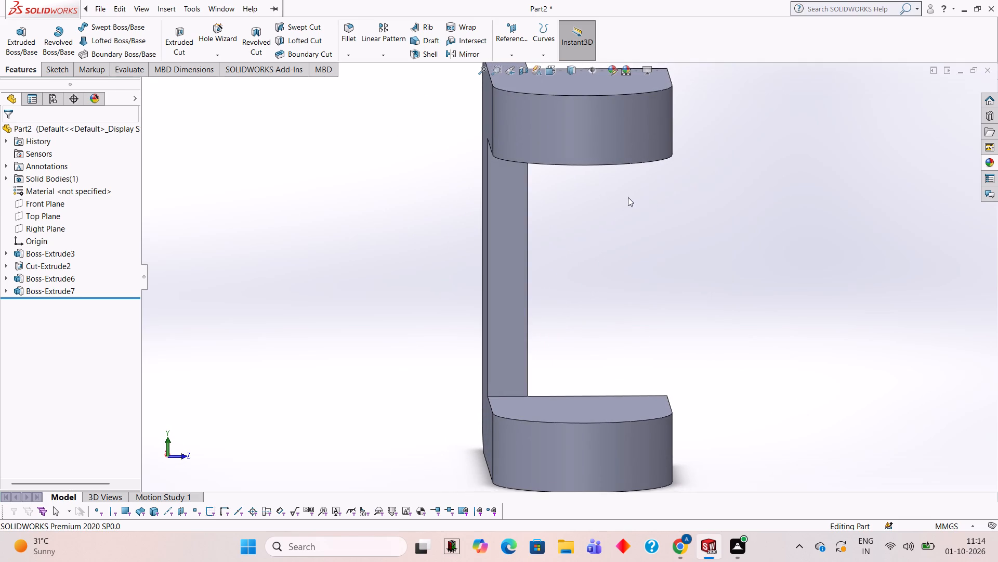
{"action": "left_click", "coordinate": [503, 265]}
{"action": "left_click", "coordinate": [550, 233]}
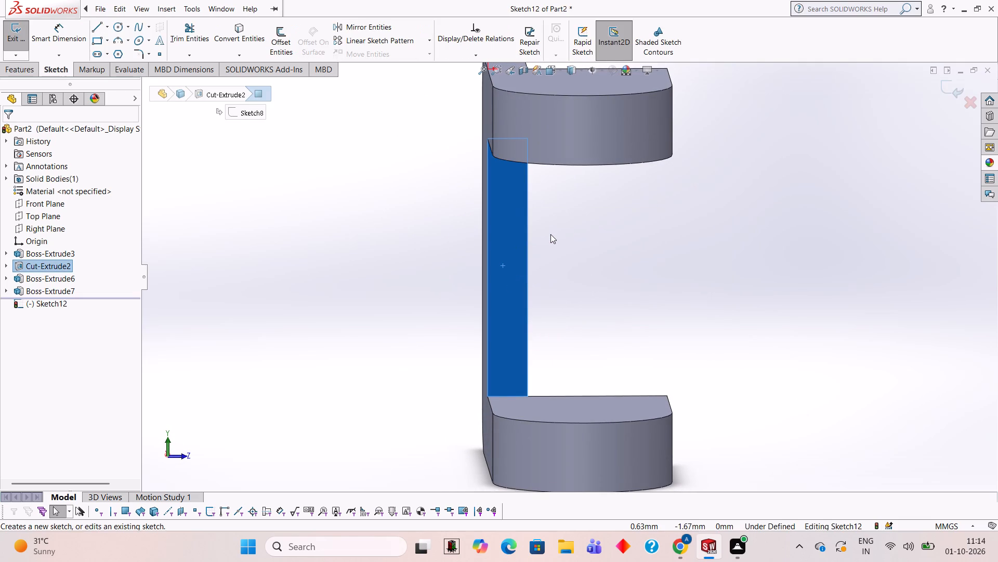
{"action": "key", "text": "ctrl+8"}
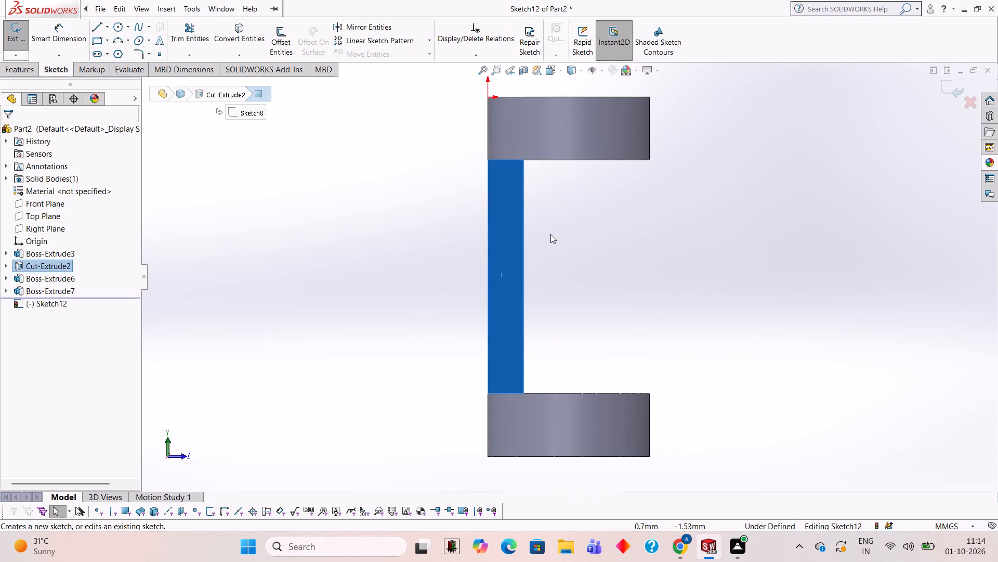
{"action": "left_click", "coordinate": [96, 25]}
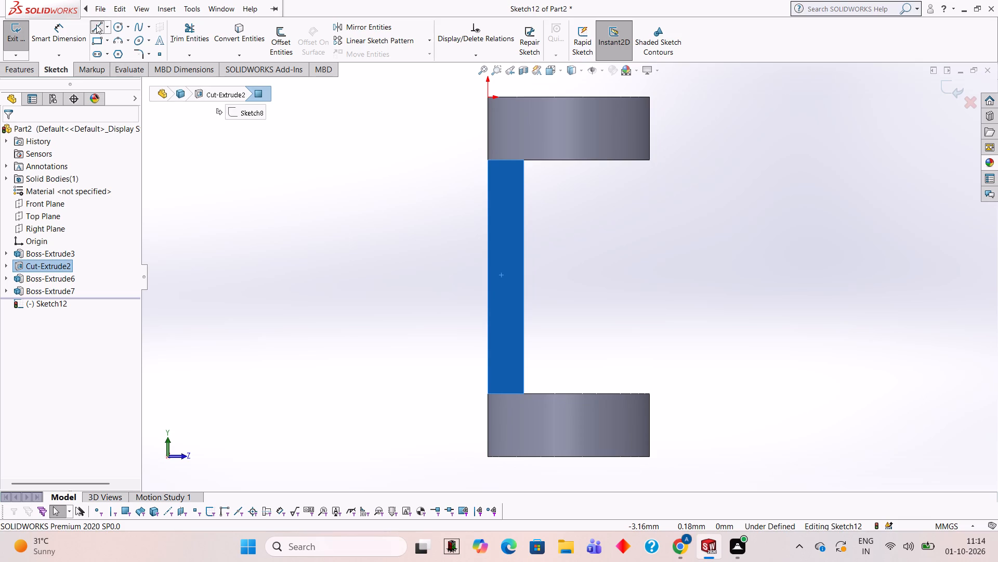
{"action": "left_click", "coordinate": [487, 160]}
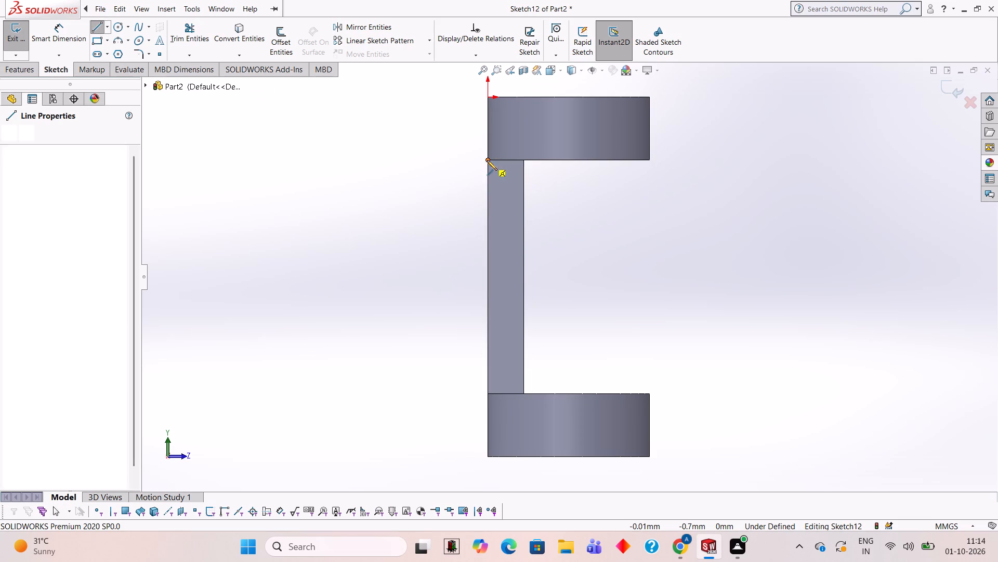
{"action": "left_click", "coordinate": [648, 160]}
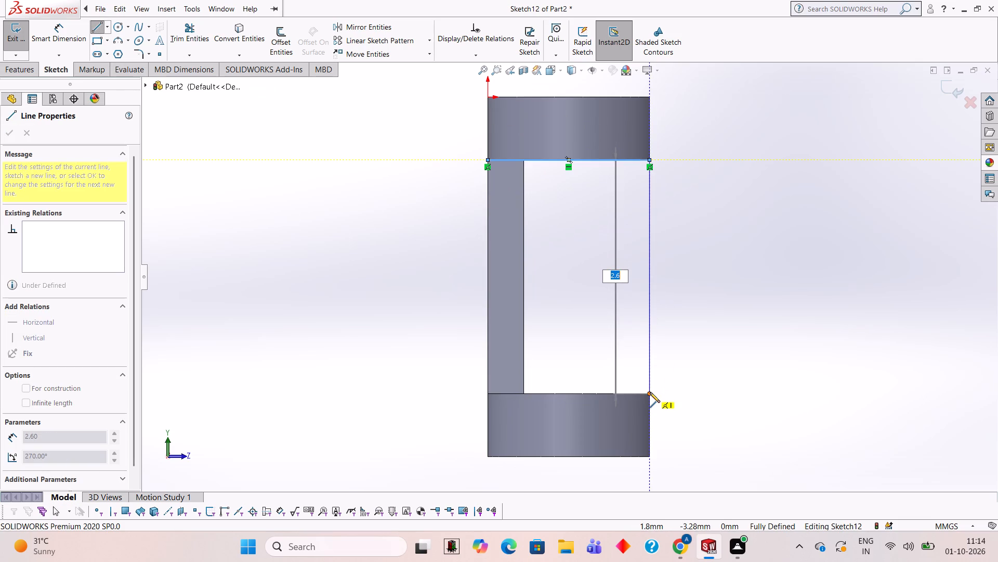
{"action": "left_click", "coordinate": [650, 392]}
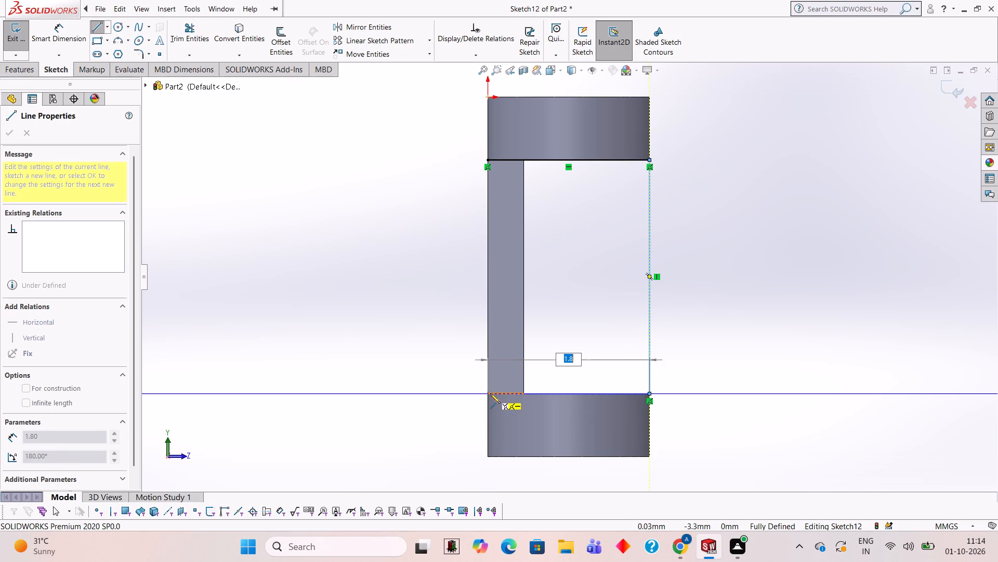
{"action": "left_click", "coordinate": [487, 392]}
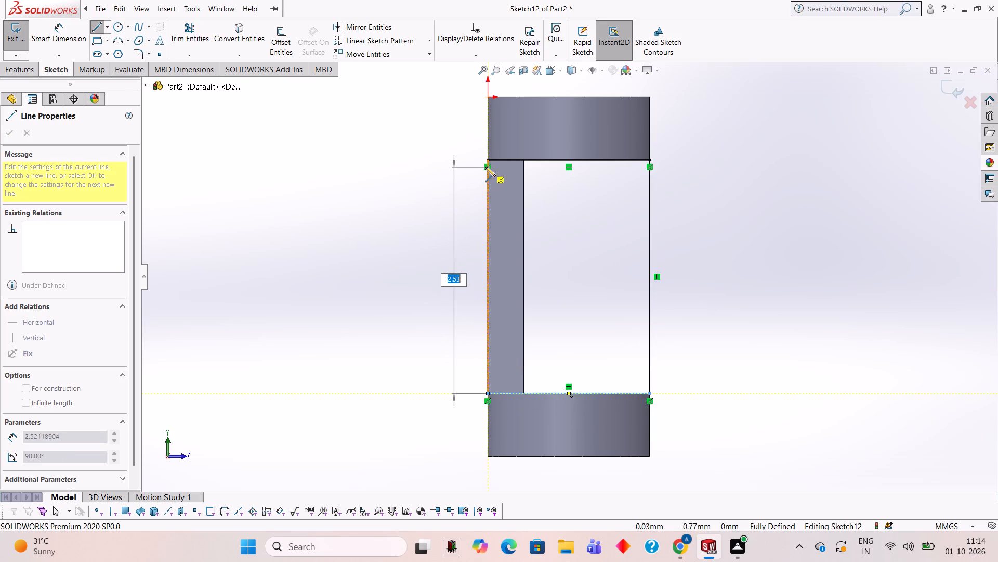
{"action": "left_click", "coordinate": [487, 161]}
Extrude the rectangle 0.4 mm blind toward the ears' rounded ends, merging the result.
{"action": "middle_click_drag", "start_coordinate": [741, 228], "coordinate": [686, 257]}
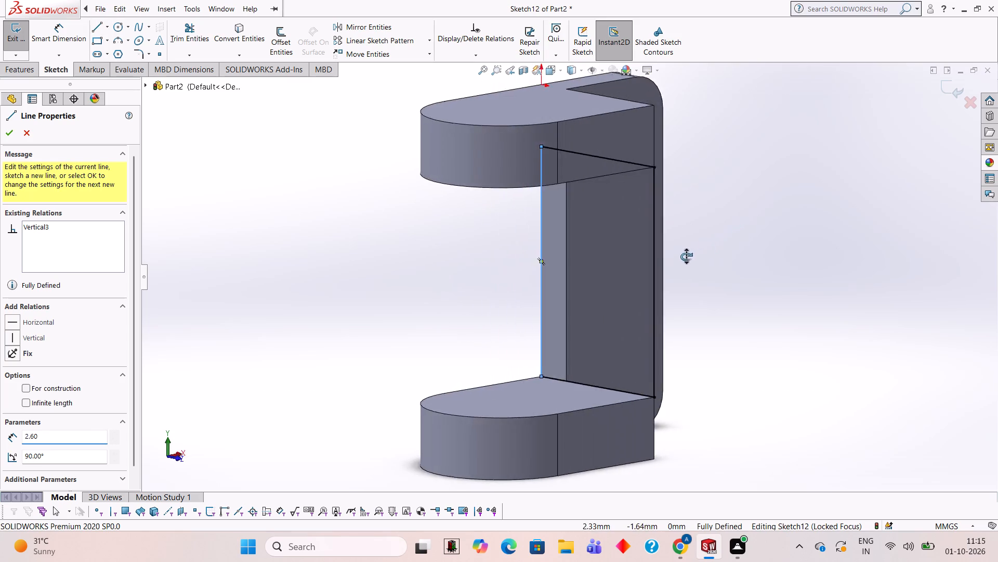
{"action": "middle_click_drag", "start_coordinate": [686, 257], "coordinate": [635, 259]}
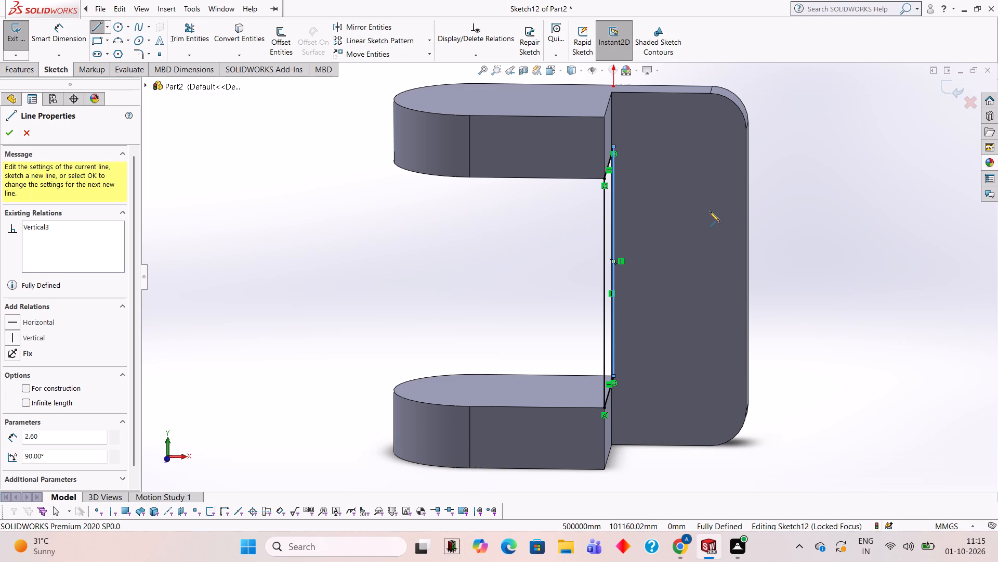
{"action": "left_click", "coordinate": [26, 73]}
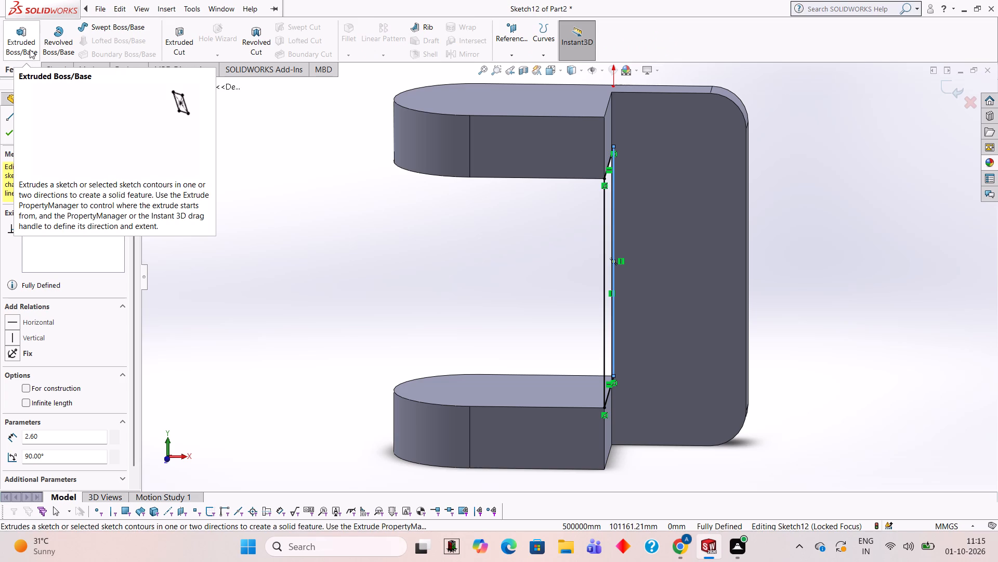
{"action": "left_click", "coordinate": [32, 50]}
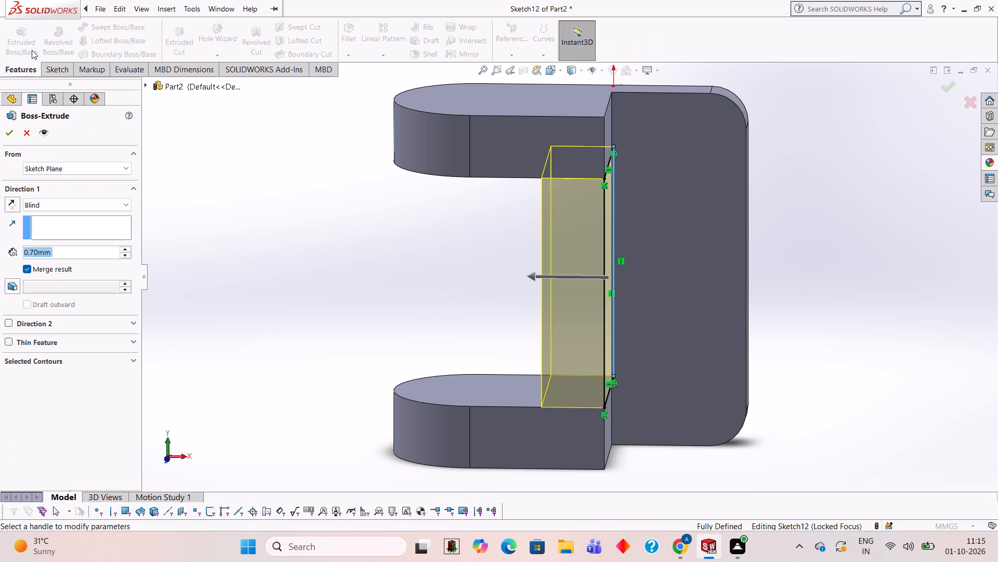
{"action": "middle_click_drag", "start_coordinate": [412, 302], "coordinate": [412, 300]}
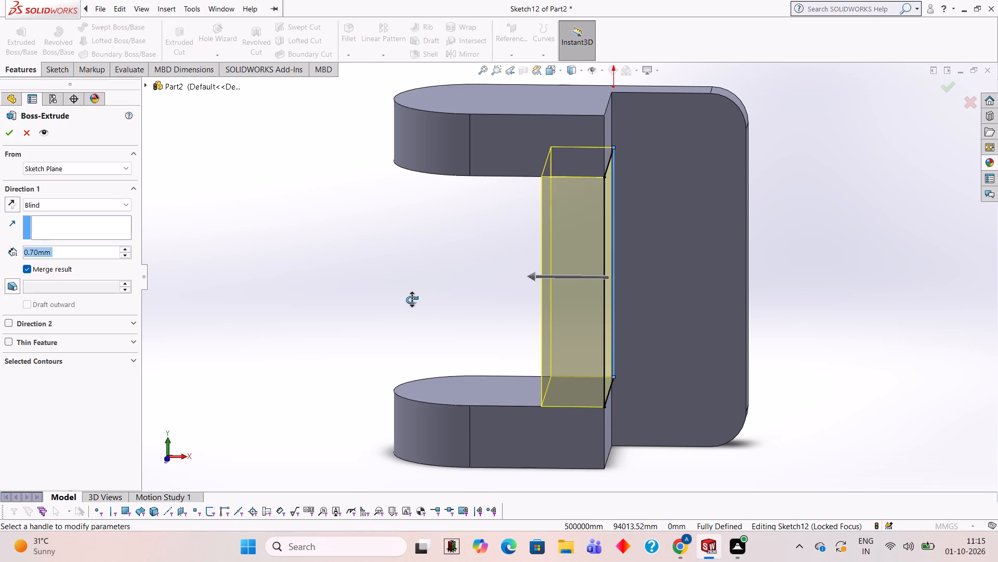
{"action": "middle_click_drag", "start_coordinate": [412, 300], "coordinate": [400, 333]}
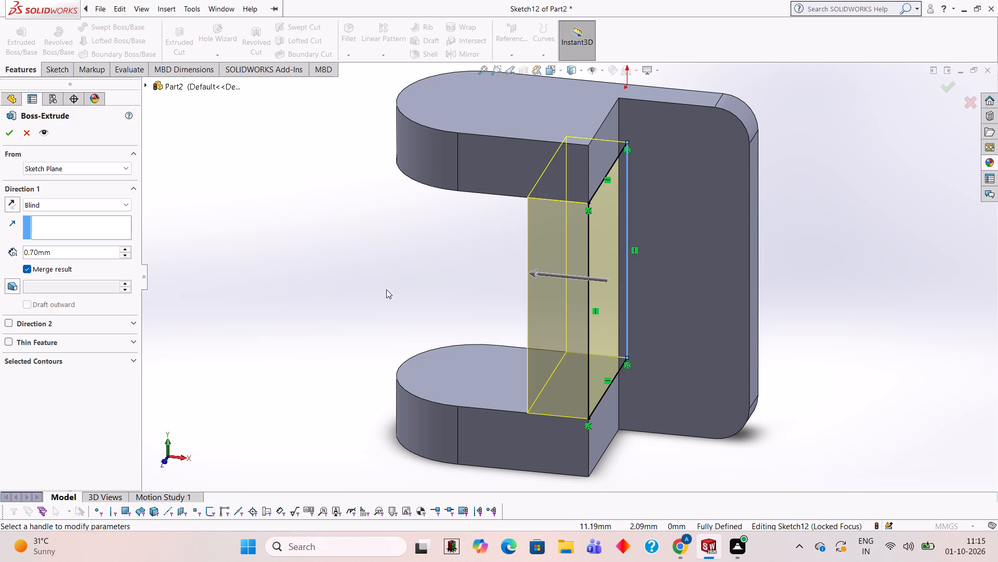
{"action": "left_click", "coordinate": [110, 249]}
{"action": "key", "text": "BackSpace"}
{"action": "key", "text": "BackSpace"}
{"action": "key", "text": "BackSpace"}
{"action": "key", "text": "BackSpace"}
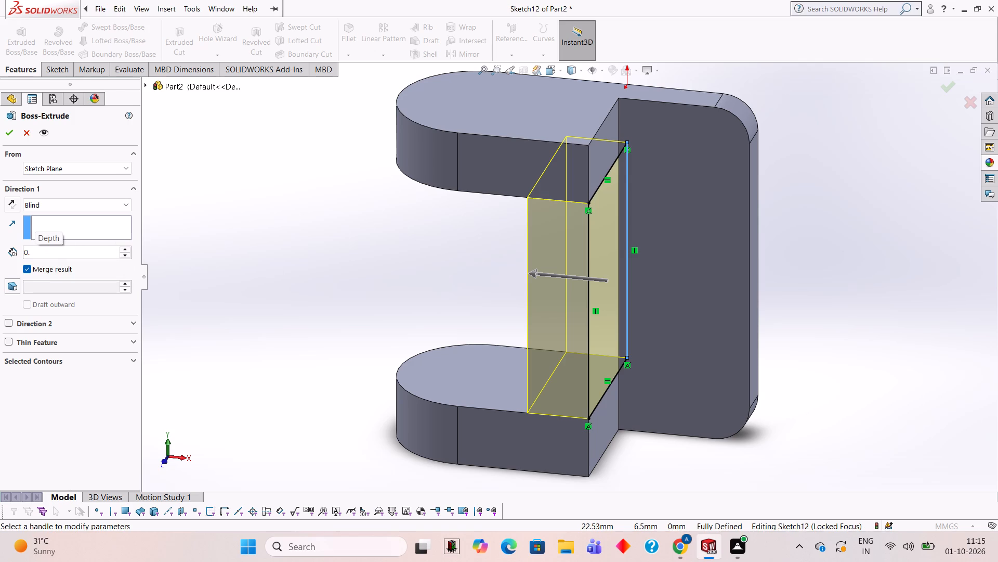
{"action": "key", "text": "4"}
{"action": "key", "text": "Return"}
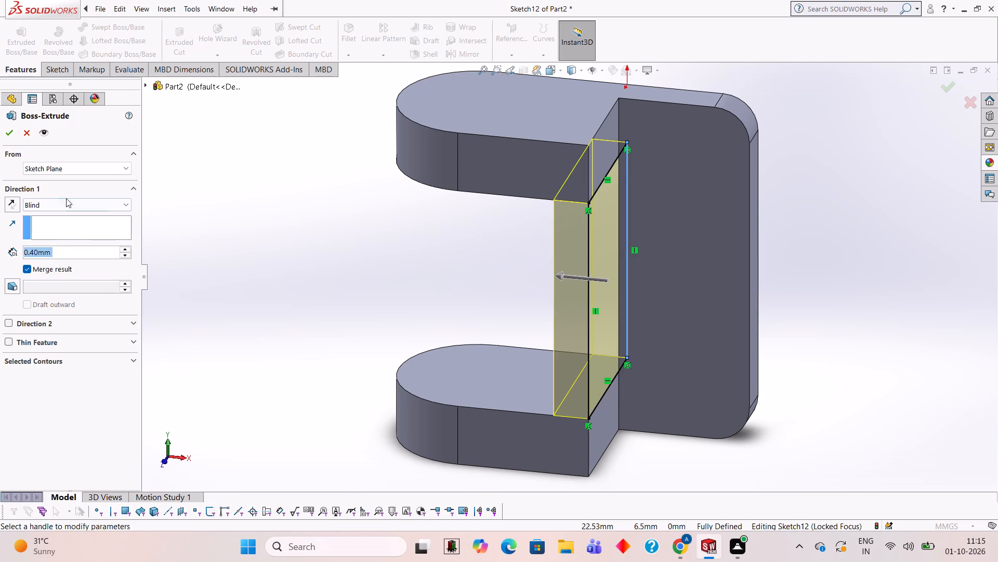
{"action": "left_click", "coordinate": [10, 134]}
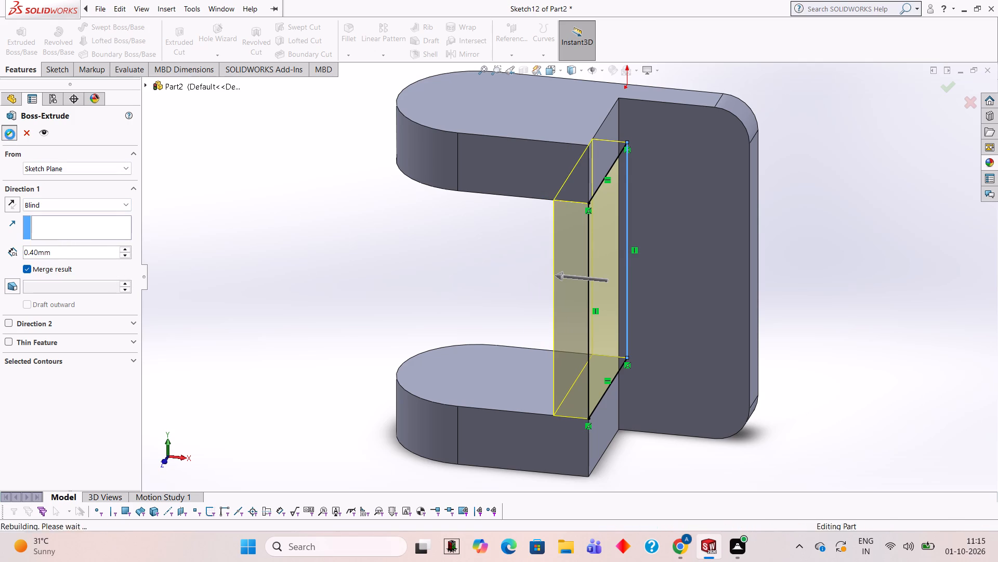
{"action": "left_click", "coordinate": [279, 297]}
Examine the C-shaped bracket from several sides, checking the new web between the ears and the flat face behind it.
{"action": "middle_click_drag", "start_coordinate": [761, 276], "coordinate": [709, 276]}
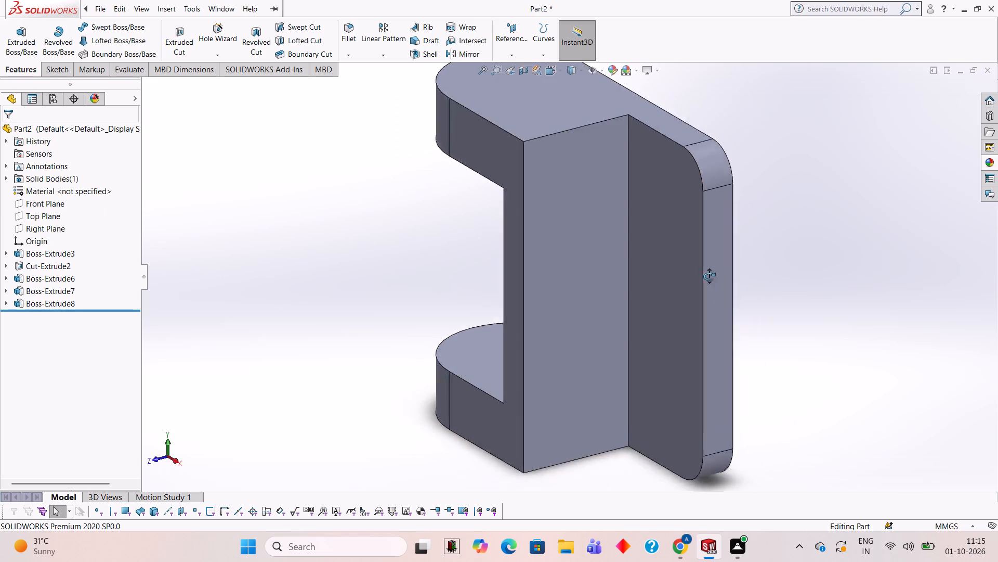
{"action": "middle_click_drag", "start_coordinate": [709, 276], "coordinate": [792, 249]}
{"action": "middle_click_drag", "start_coordinate": [711, 298], "coordinate": [747, 298]}
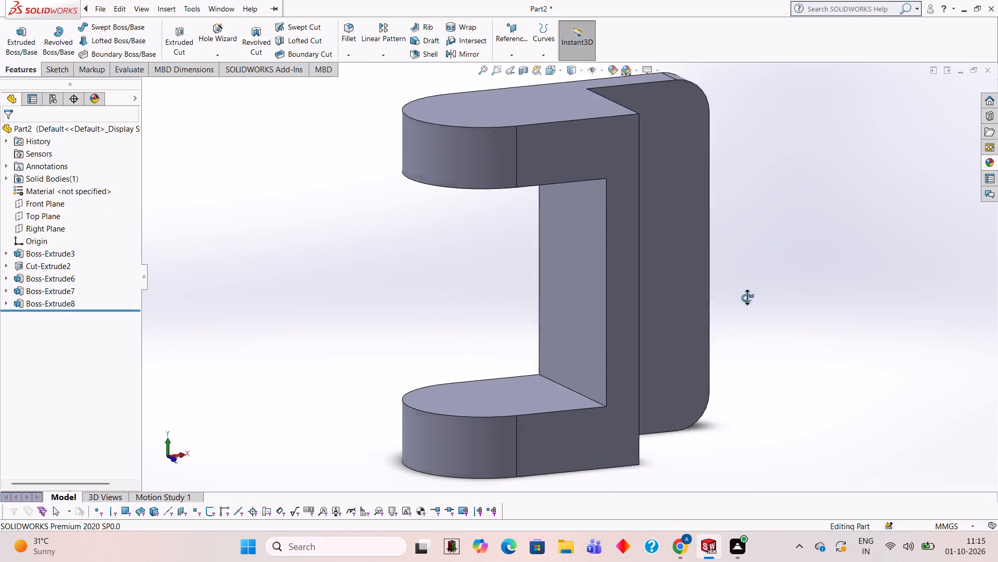
{"action": "middle_click_drag", "start_coordinate": [747, 298], "coordinate": [811, 271]}
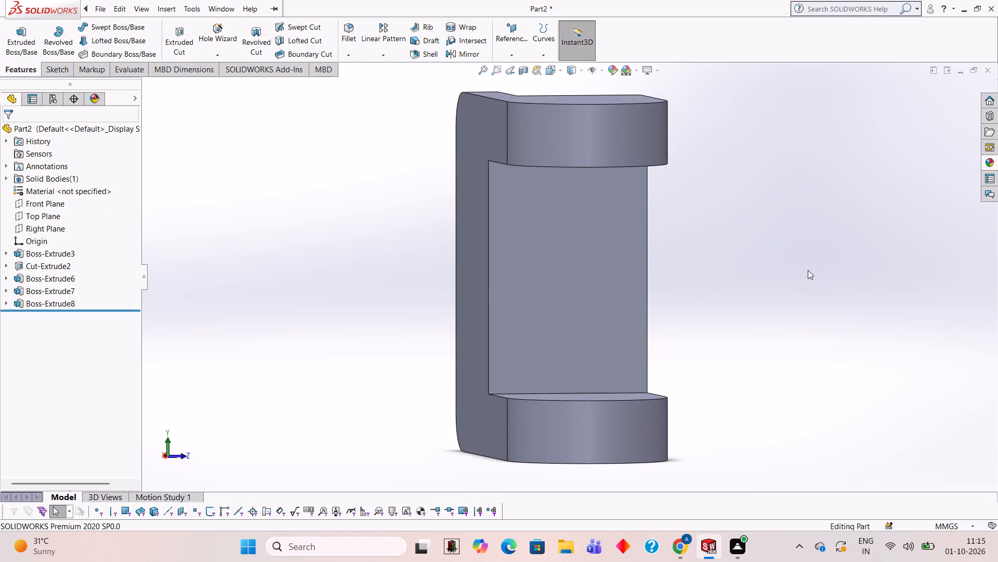
{"action": "middle_click_drag", "start_coordinate": [772, 245], "coordinate": [675, 247]}
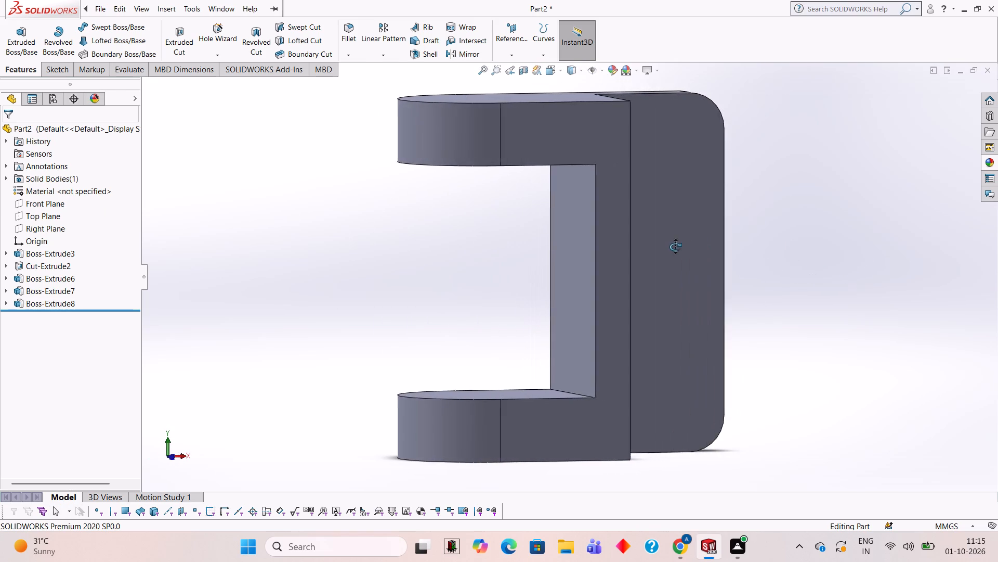
{"action": "middle_click_drag", "start_coordinate": [675, 247], "coordinate": [675, 247]}
{"action": "scroll", "coordinate": [677, 253], "scroll_direction": "up", "scroll_amount": 1}
{"action": "middle_click_drag", "start_coordinate": [703, 265], "coordinate": [689, 331]}
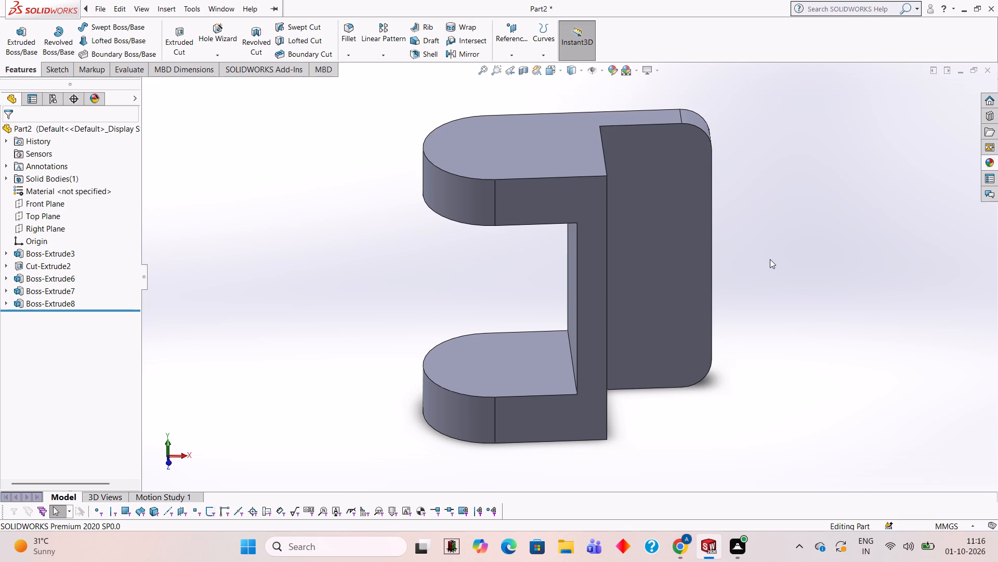
{"action": "middle_click_drag", "start_coordinate": [769, 258], "coordinate": [692, 258]}
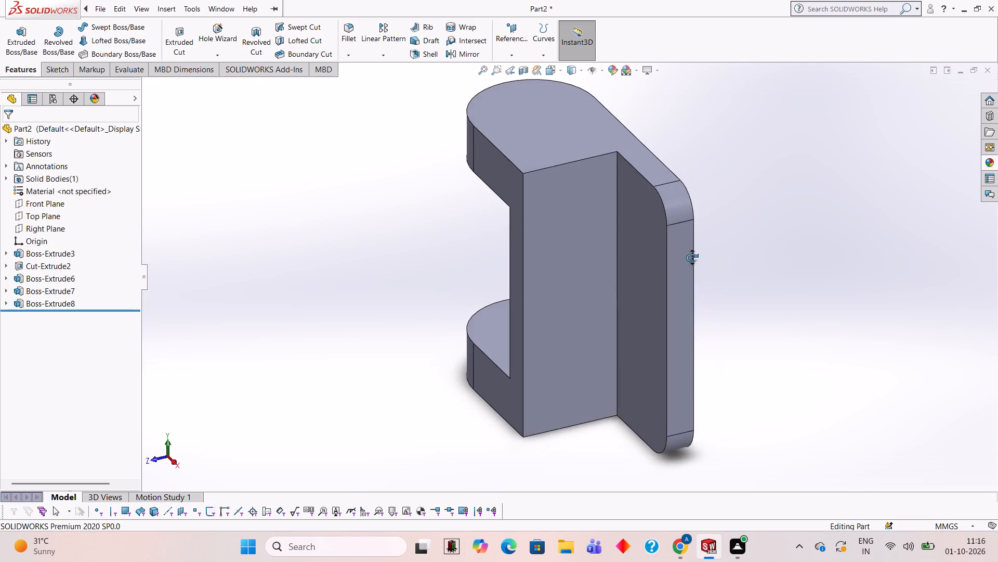
{"action": "middle_click_drag", "start_coordinate": [692, 258], "coordinate": [684, 225]}
Start a sketch on the bracket's tall flat face behind the web, opposite the rounded ears.
{"action": "left_click", "coordinate": [571, 260]}
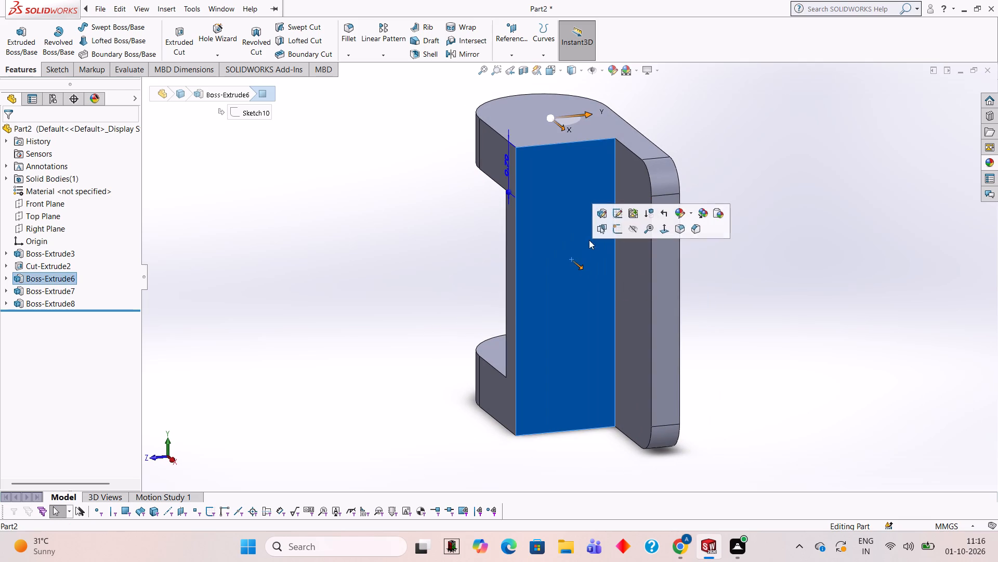
{"action": "left_click", "coordinate": [612, 232]}
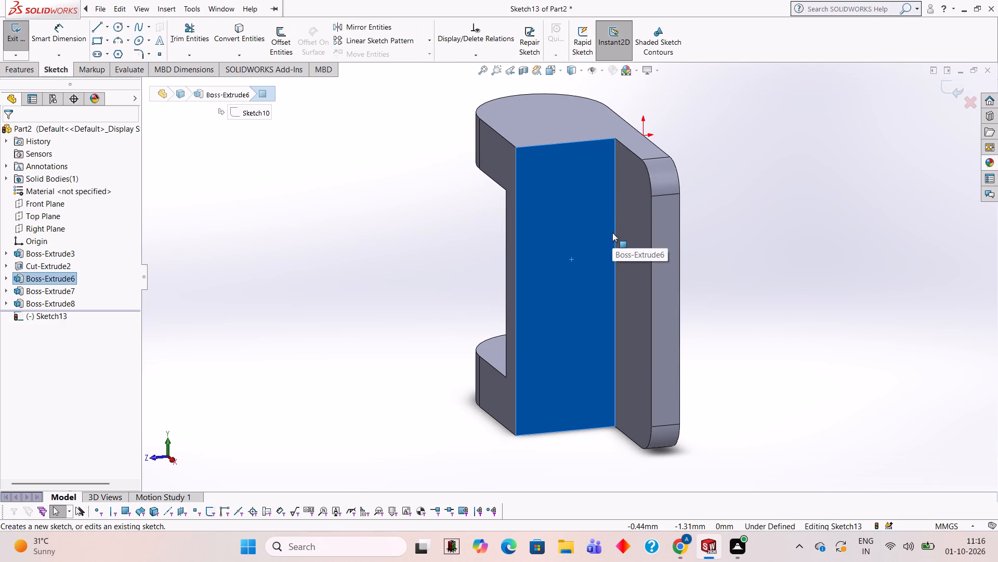
{"action": "key", "text": "ctrl+8"}
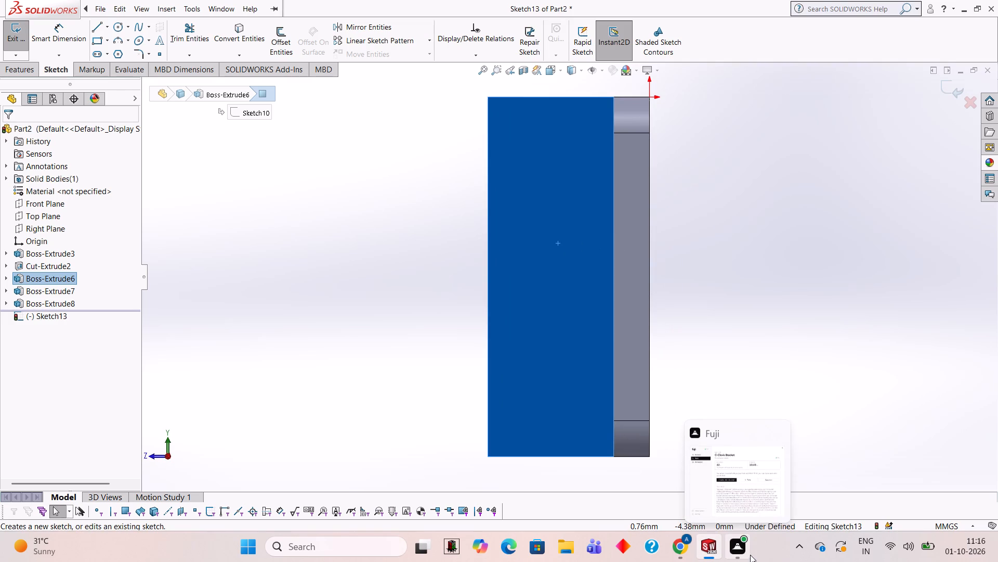
{"action": "scroll", "coordinate": [755, 258], "scroll_direction": "up", "scroll_amount": 1}
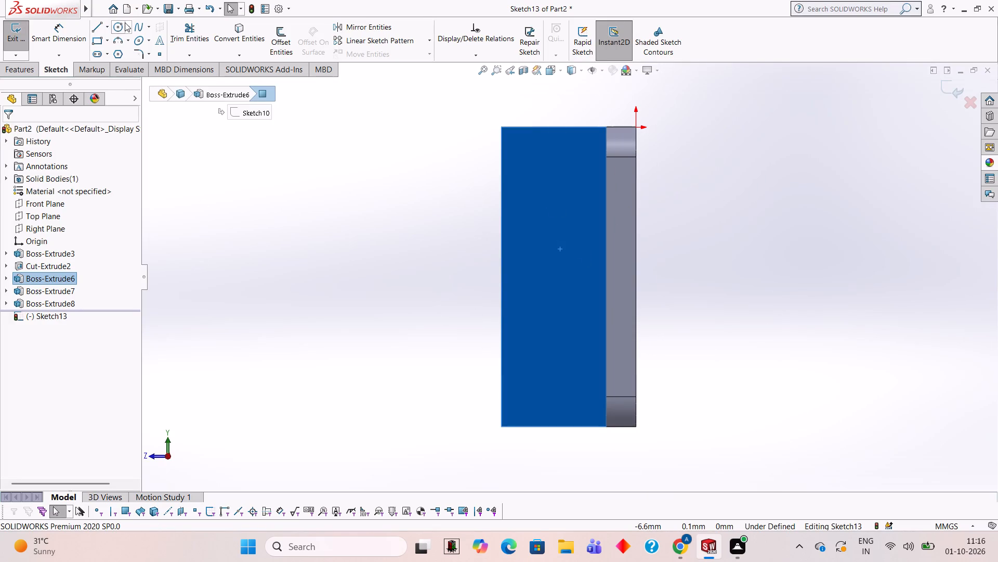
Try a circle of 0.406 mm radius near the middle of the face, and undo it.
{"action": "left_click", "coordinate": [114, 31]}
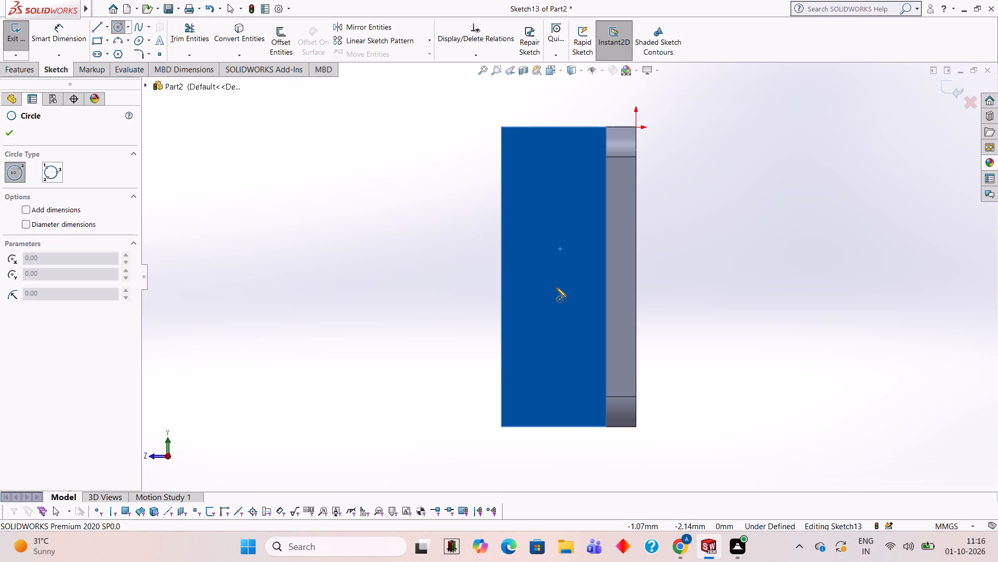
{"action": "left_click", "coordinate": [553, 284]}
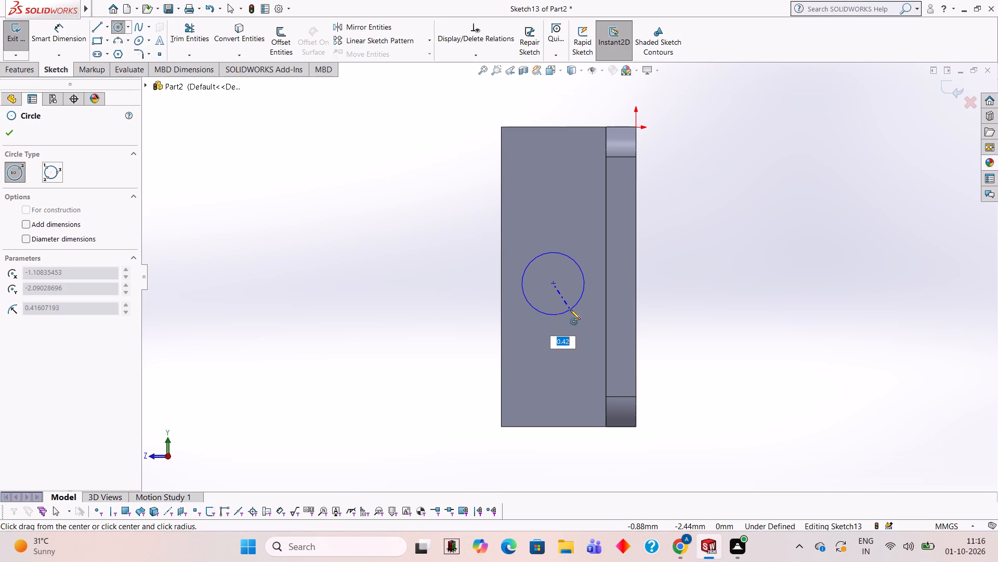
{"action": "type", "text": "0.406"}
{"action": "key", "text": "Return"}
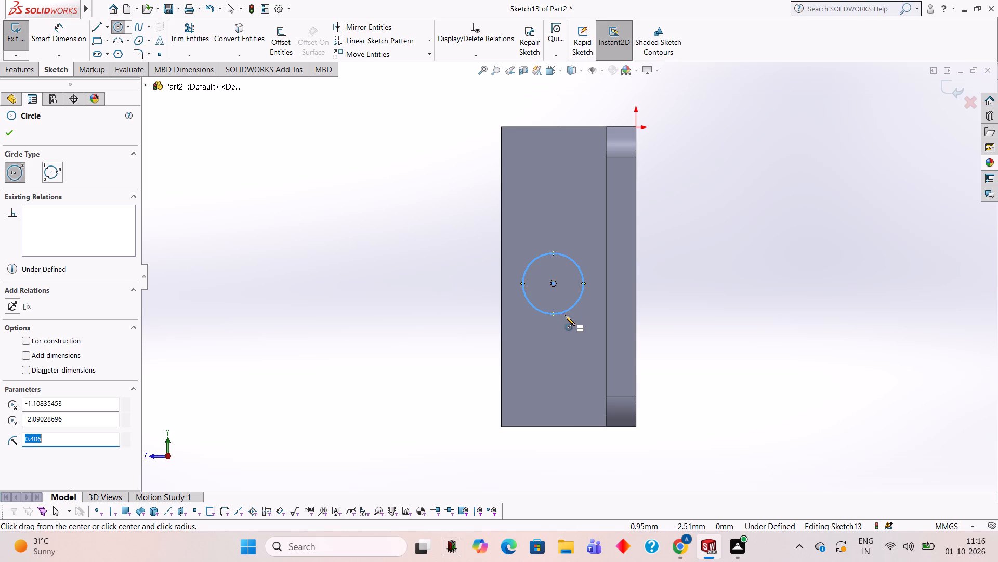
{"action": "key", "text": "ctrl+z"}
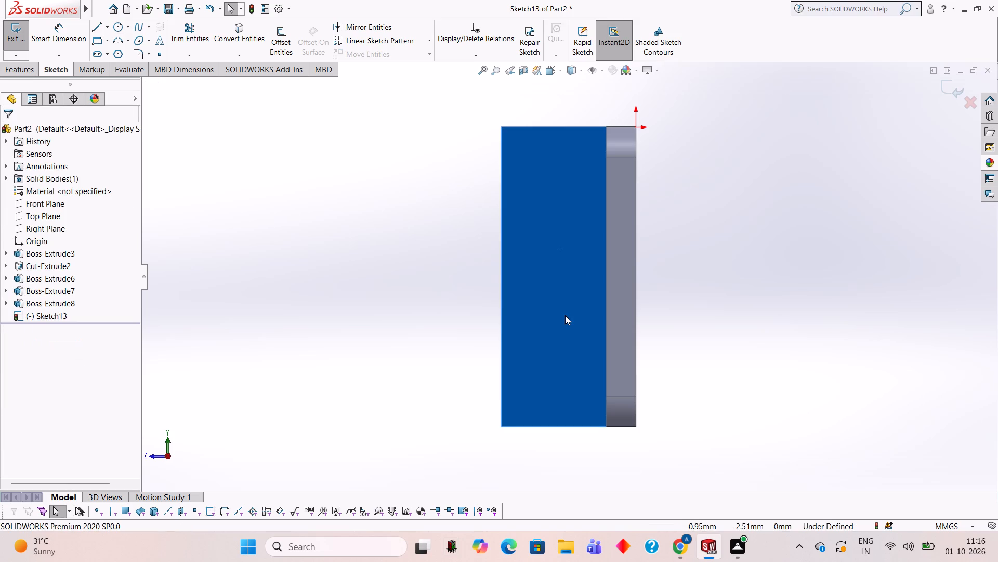
Draw a circle of 0.406 mm diameter near the middle of the face, with Add dimensions and Diameter dimensions enabled.
{"action": "left_click", "coordinate": [111, 29]}
{"action": "left_click", "coordinate": [25, 205]}
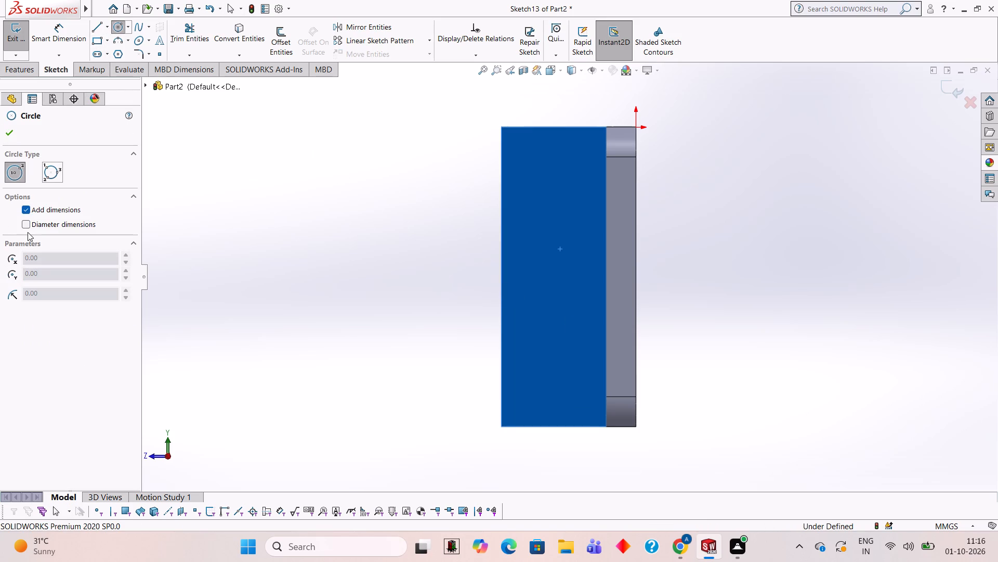
{"action": "left_click", "coordinate": [28, 226]}
{"action": "left_click", "coordinate": [557, 290]}
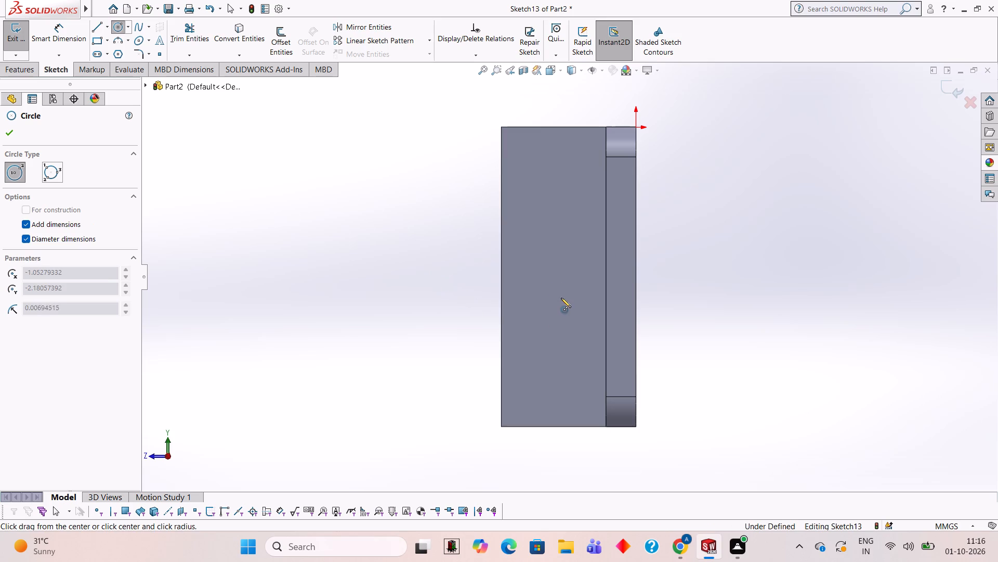
{"action": "type", "text": "0.4"}
{"action": "type", "text": "06"}
{"action": "key", "text": "Return"}
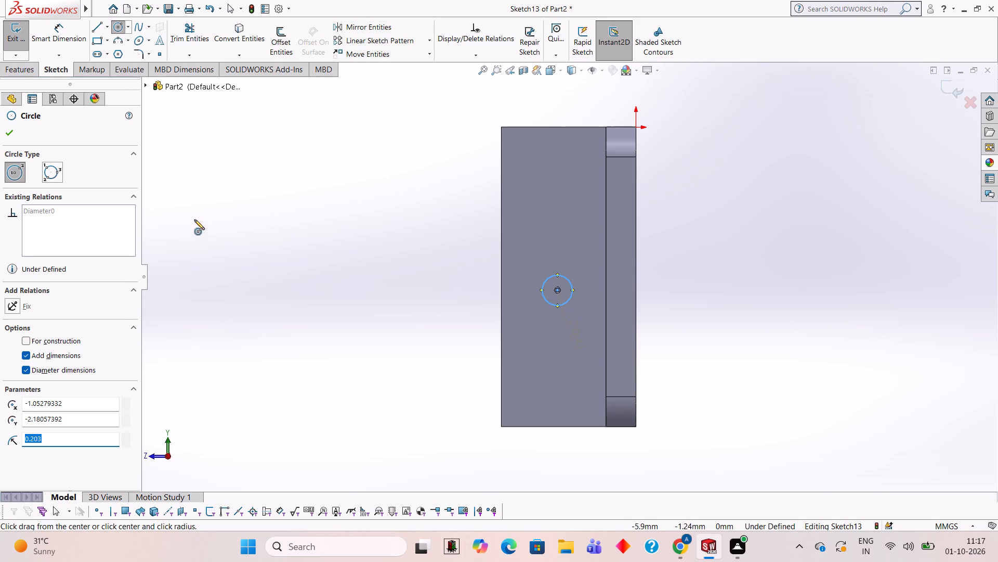
Dimension the circle's centre 2 mm above the face's bottom edge and 0.7 mm from its outer vertical edge, away from the plate.
{"action": "left_click", "coordinate": [68, 45]}
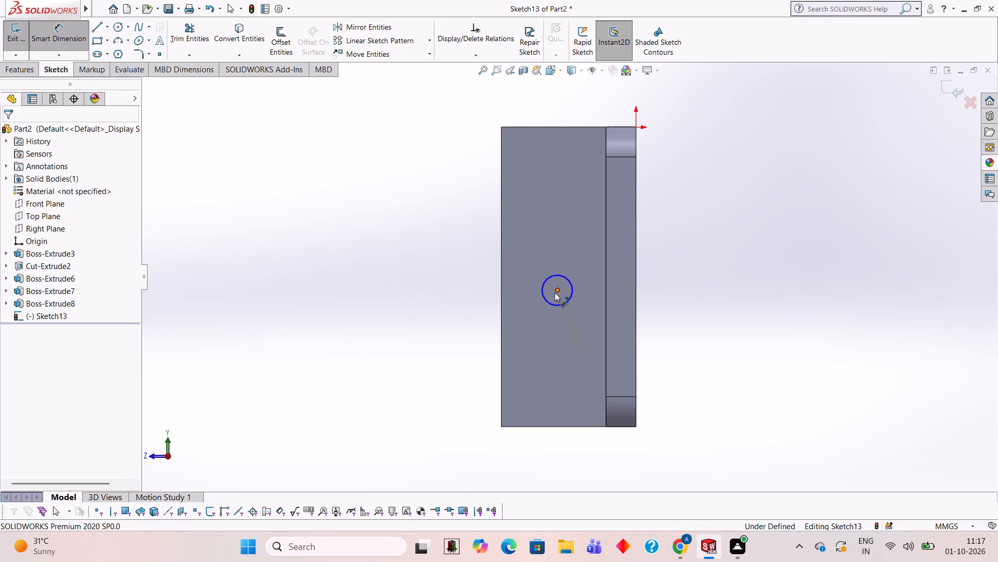
{"action": "left_click", "coordinate": [557, 288]}
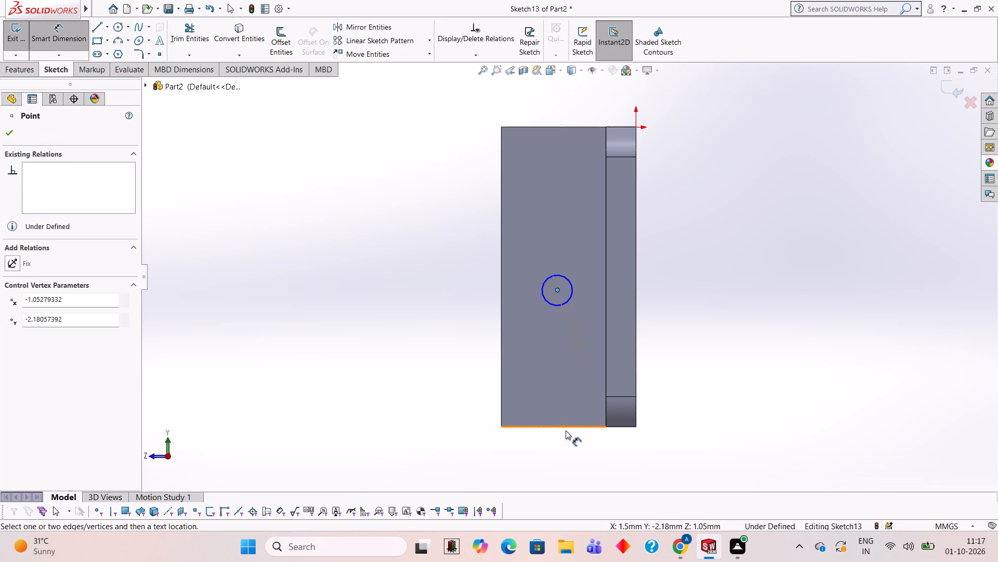
{"action": "left_click", "coordinate": [563, 427]}
{"action": "left_click", "coordinate": [385, 389]}
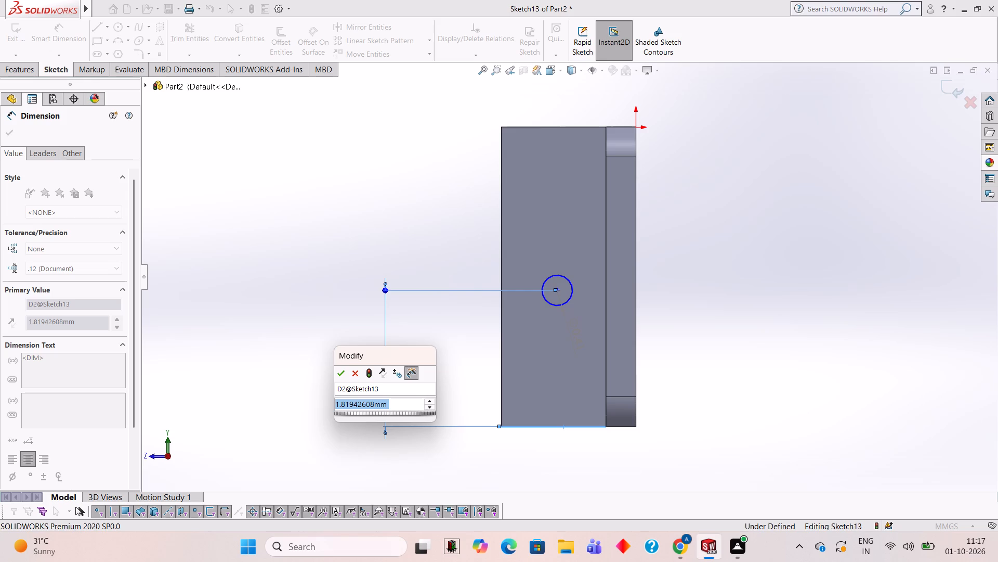
{"action": "type", "text": "2.0"}
{"action": "key", "text": "Return"}
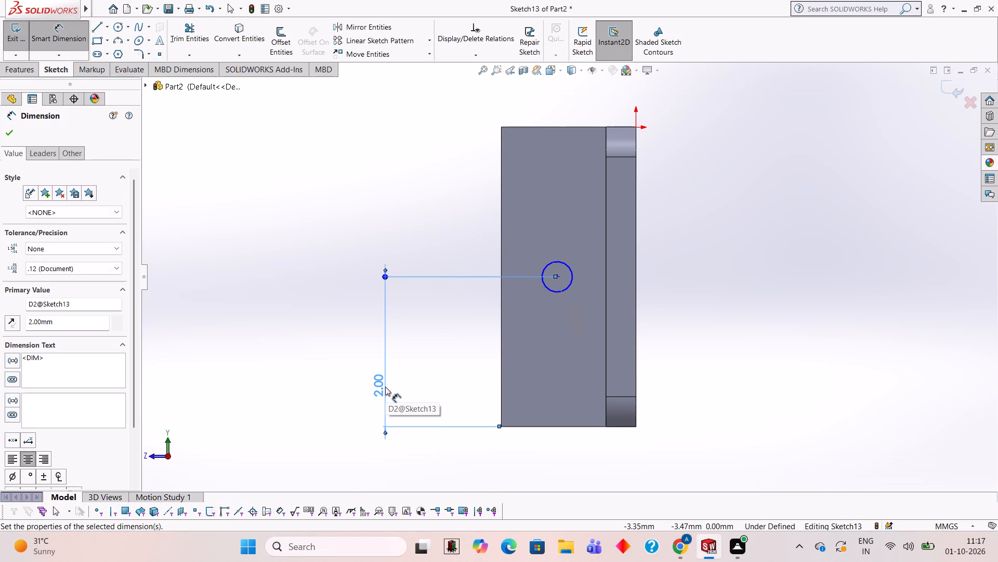
{"action": "left_click", "coordinate": [558, 275]}
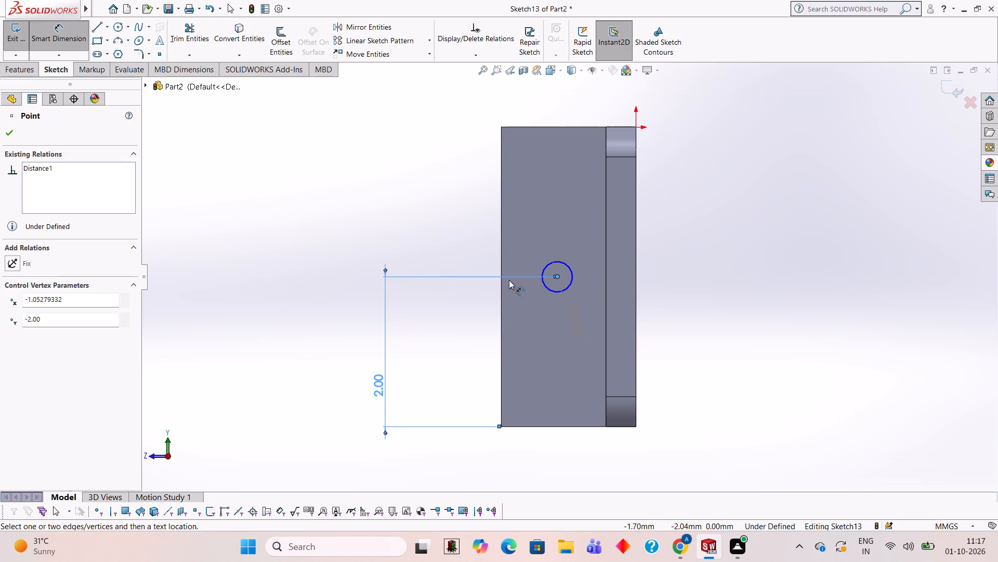
{"action": "left_click", "coordinate": [502, 280]}
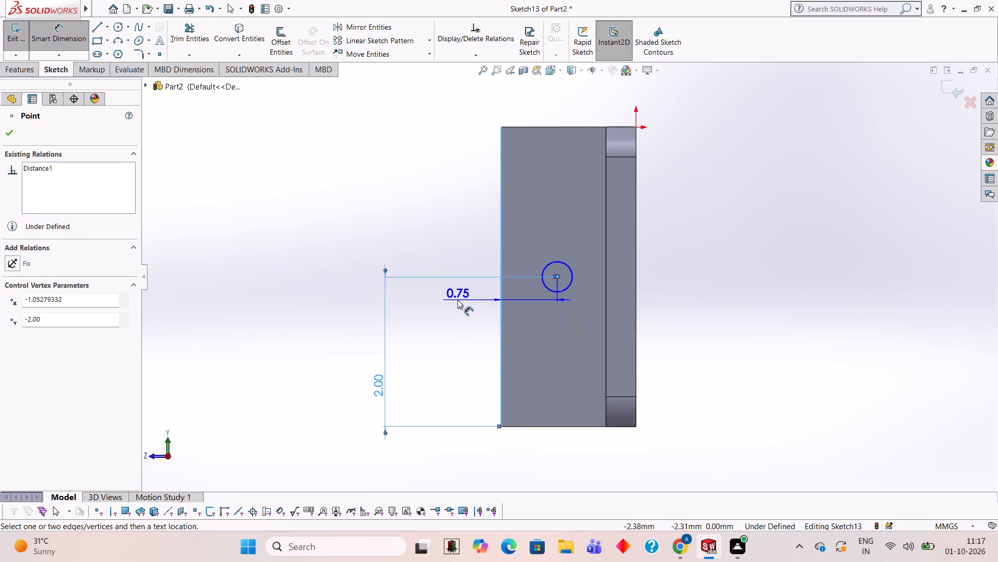
{"action": "left_click", "coordinate": [457, 300]}
{"action": "type", "text": "0."}
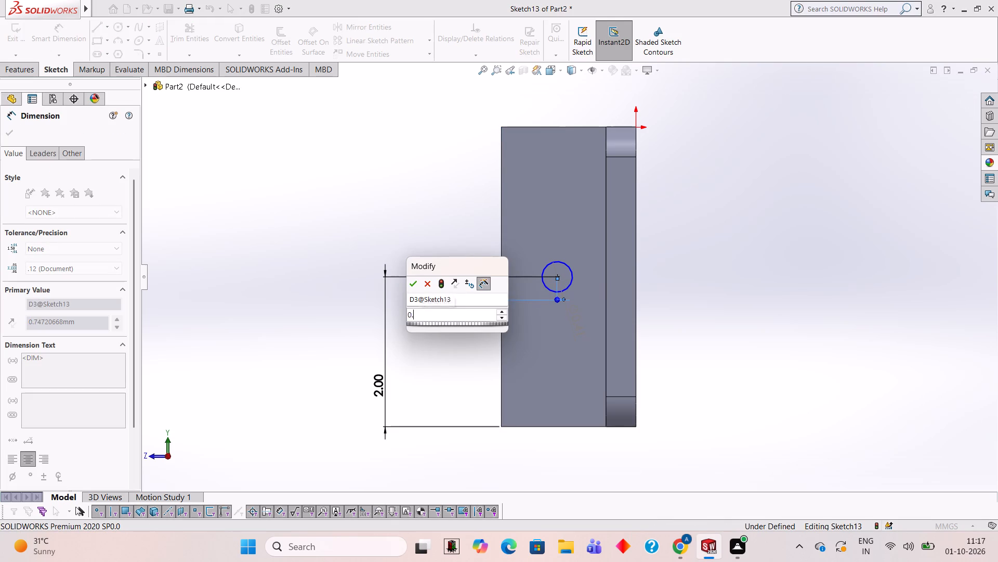
{"action": "key", "text": "7"}
{"action": "key", "text": "Return"}
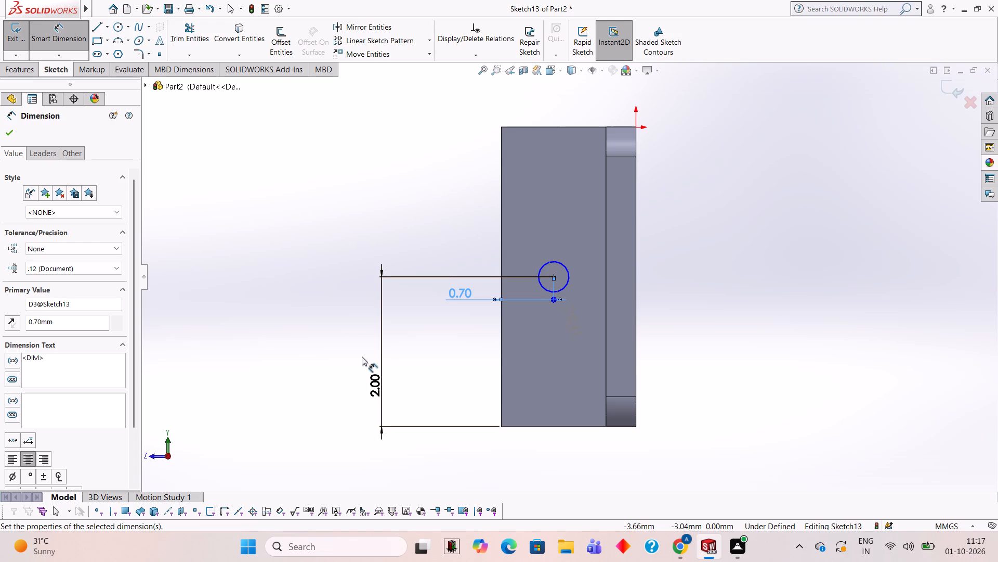
{"action": "key", "text": "Escape"}
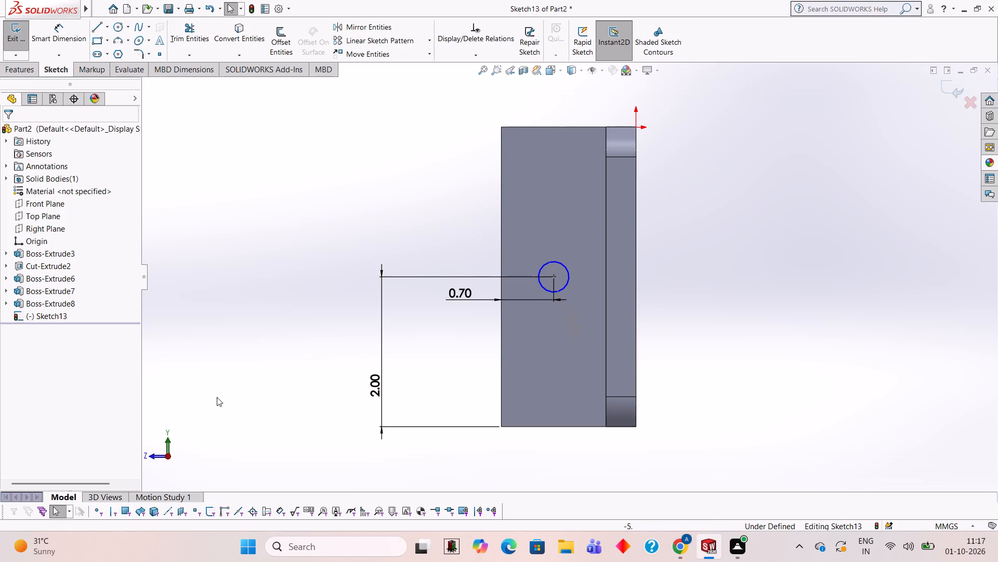
Add a 0.406 mm diameter dimension to the circle, placed beside the plate.
{"action": "left_click", "coordinate": [82, 36]}
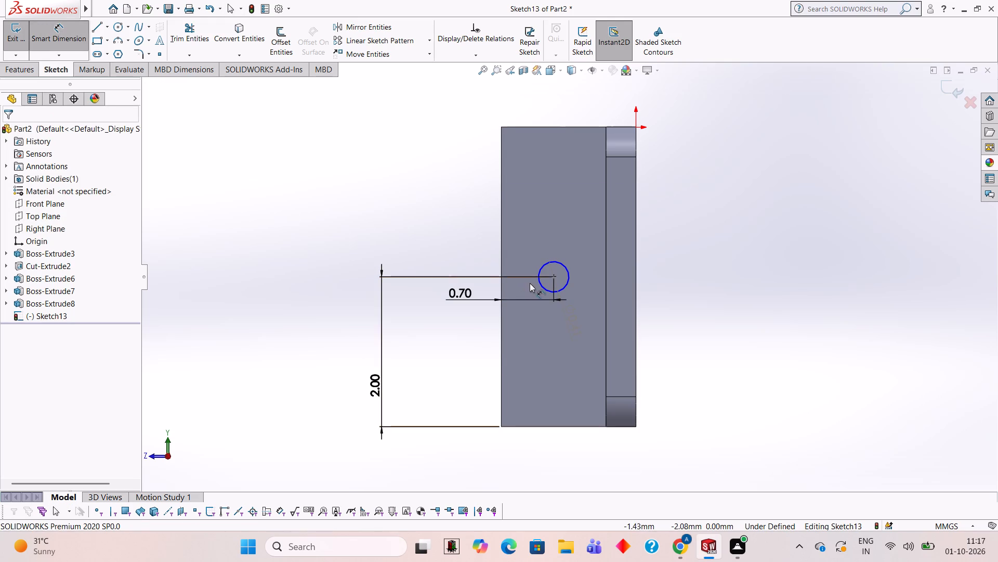
{"action": "left_click", "coordinate": [564, 285]}
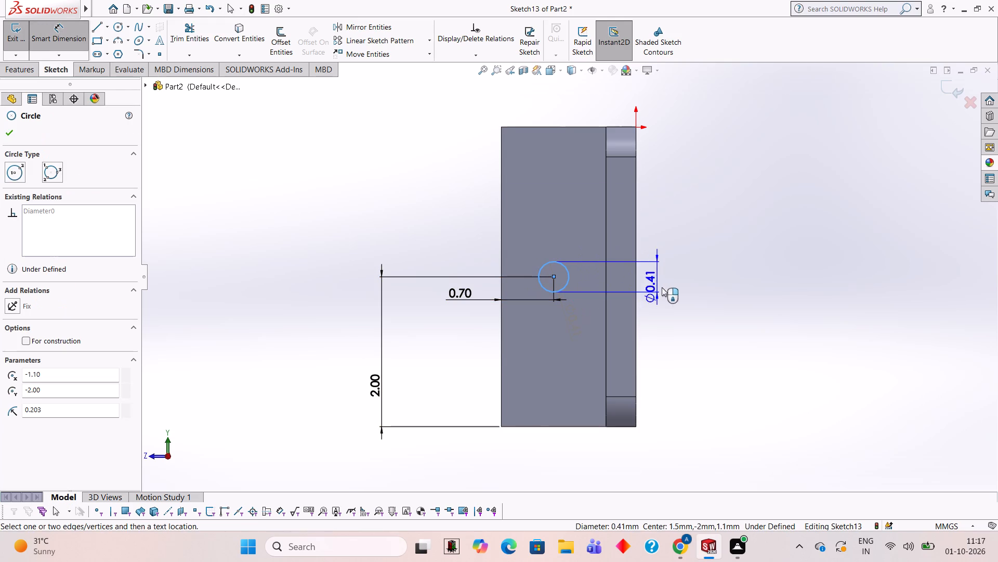
{"action": "left_click", "coordinate": [734, 271]}
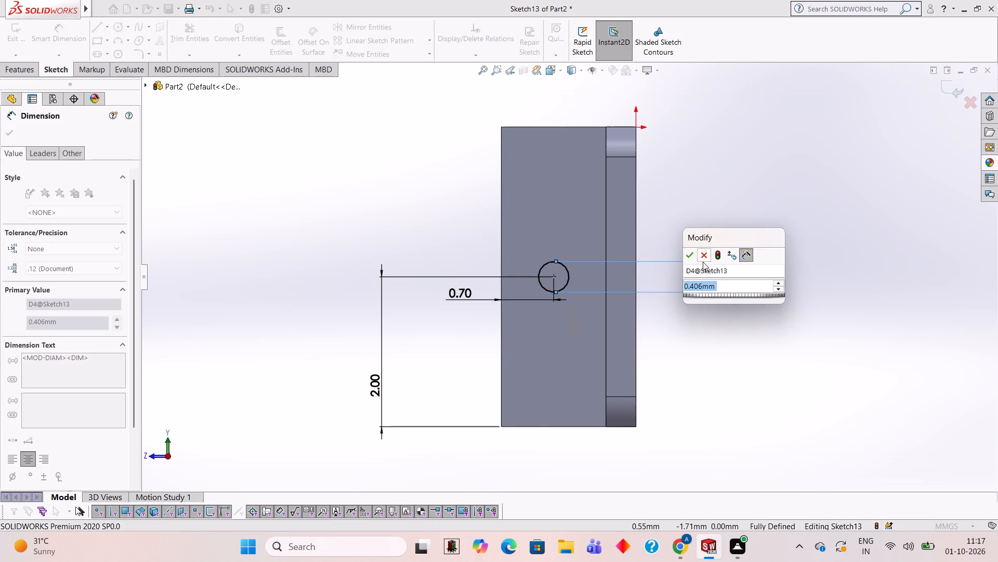
{"action": "left_click", "coordinate": [692, 256]}
{"action": "left_click", "coordinate": [697, 318]}
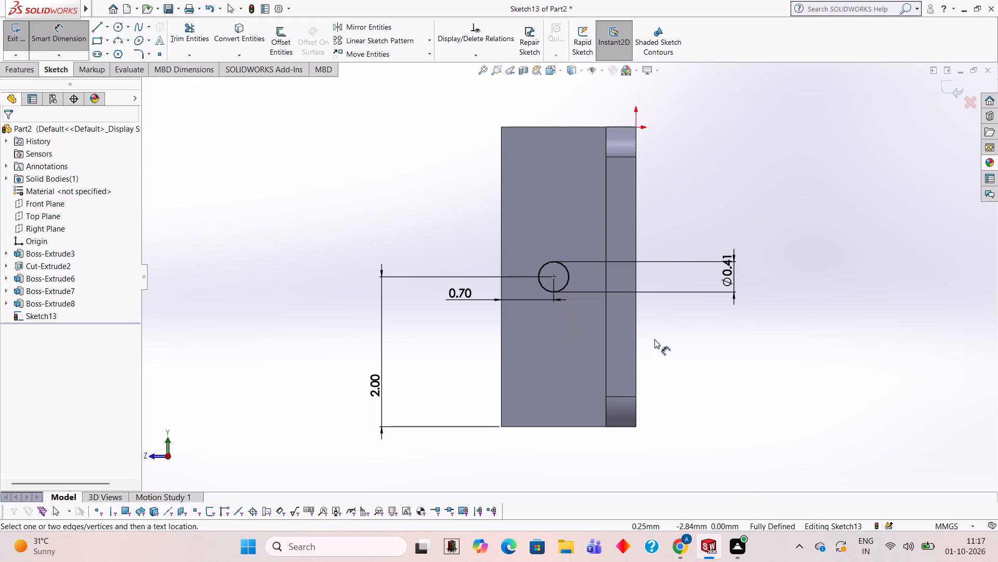
Cut the 0.406 mm circle 0.40 mm deep through the web as a blind Extruded Cut from the sketch plane.
{"action": "middle_click_drag", "start_coordinate": [659, 339], "coordinate": [768, 343]}
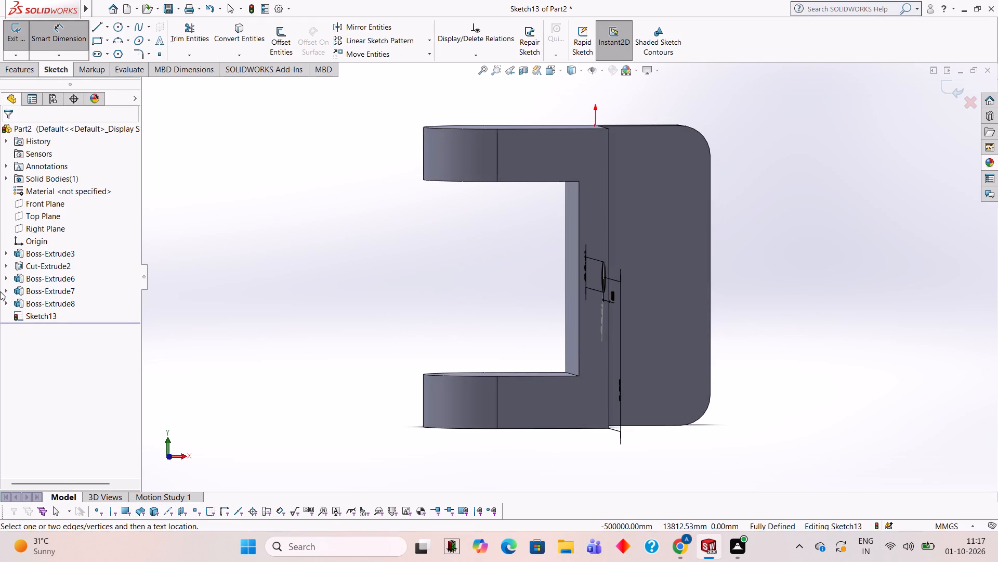
{"action": "left_click", "coordinate": [16, 68]}
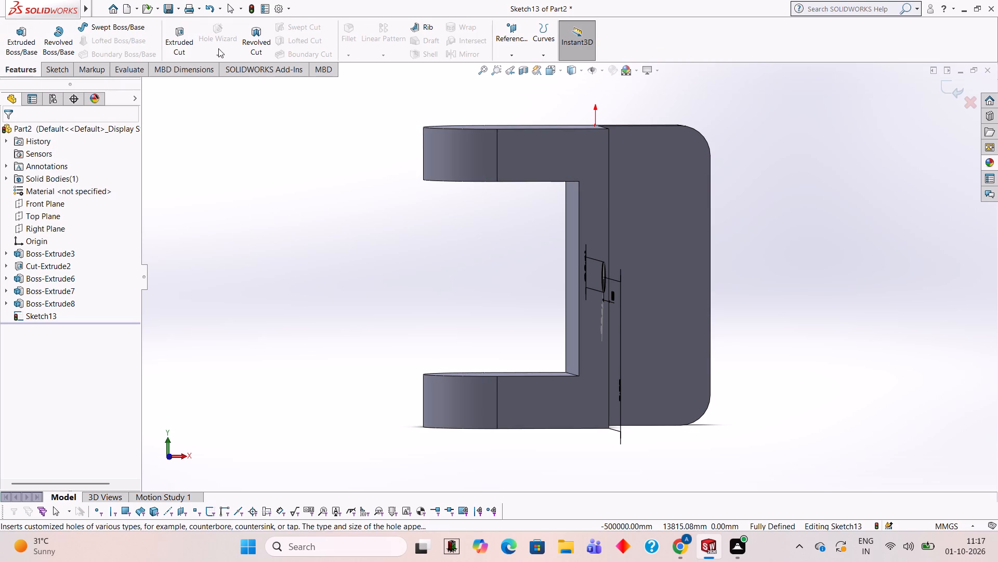
{"action": "left_click", "coordinate": [188, 36]}
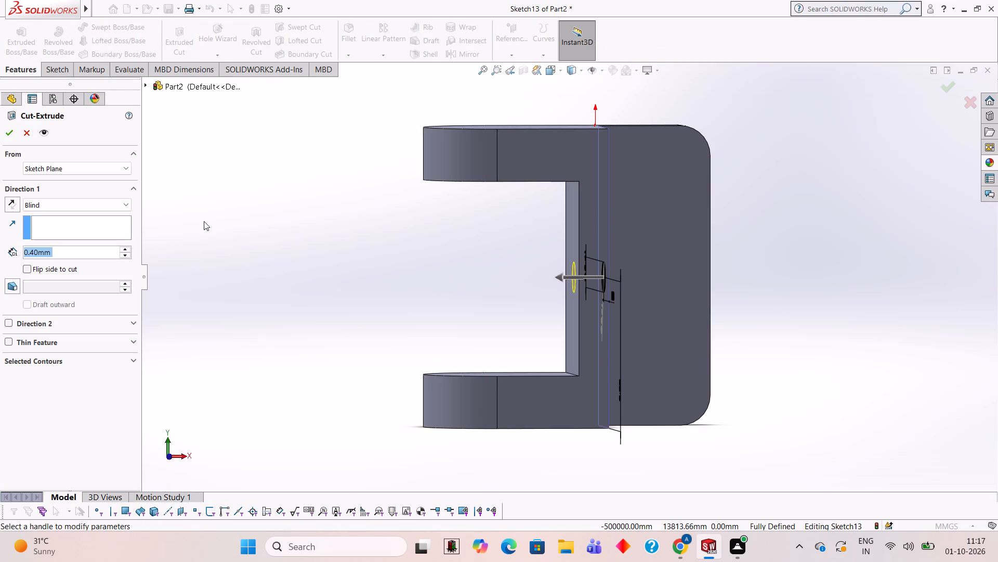
{"action": "left_click", "coordinate": [5, 131]}
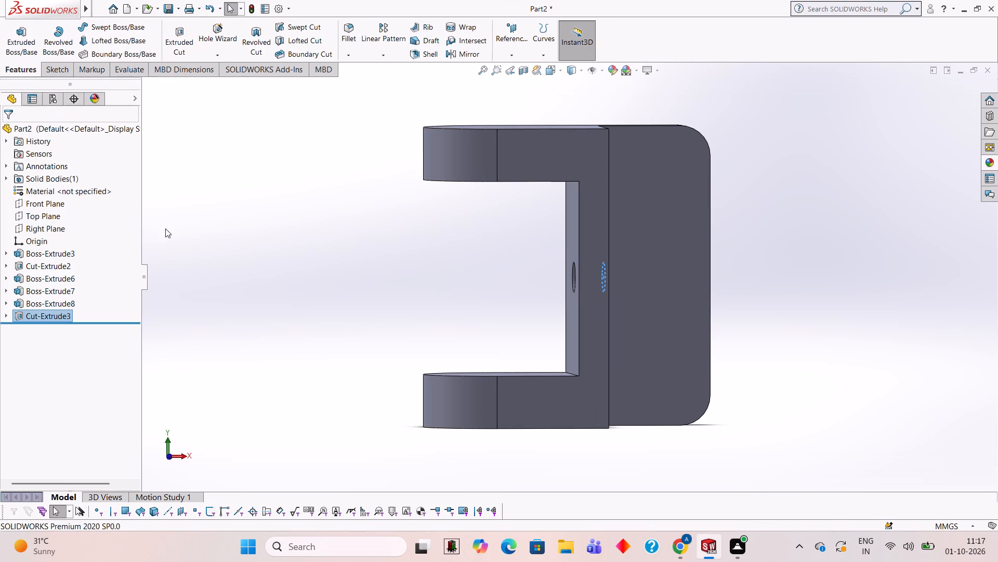
{"action": "left_click", "coordinate": [177, 227]}
Start a sketch on the plate's large flat face beside the clevis and view it straight on.
{"action": "middle_click_drag", "start_coordinate": [275, 259], "coordinate": [225, 263]}
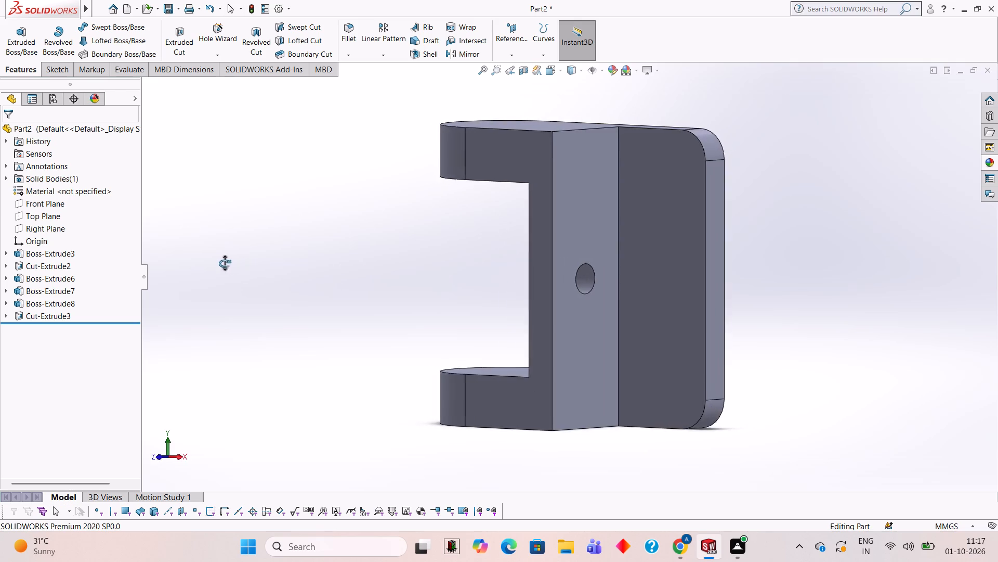
{"action": "middle_click_drag", "start_coordinate": [225, 263], "coordinate": [268, 277]}
{"action": "left_click", "coordinate": [661, 268]}
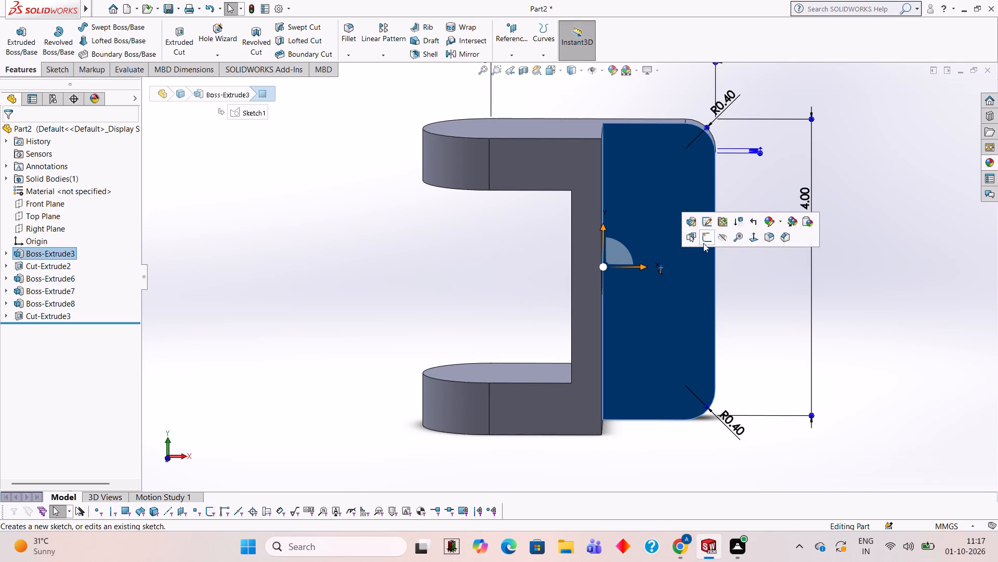
{"action": "left_click", "coordinate": [706, 240]}
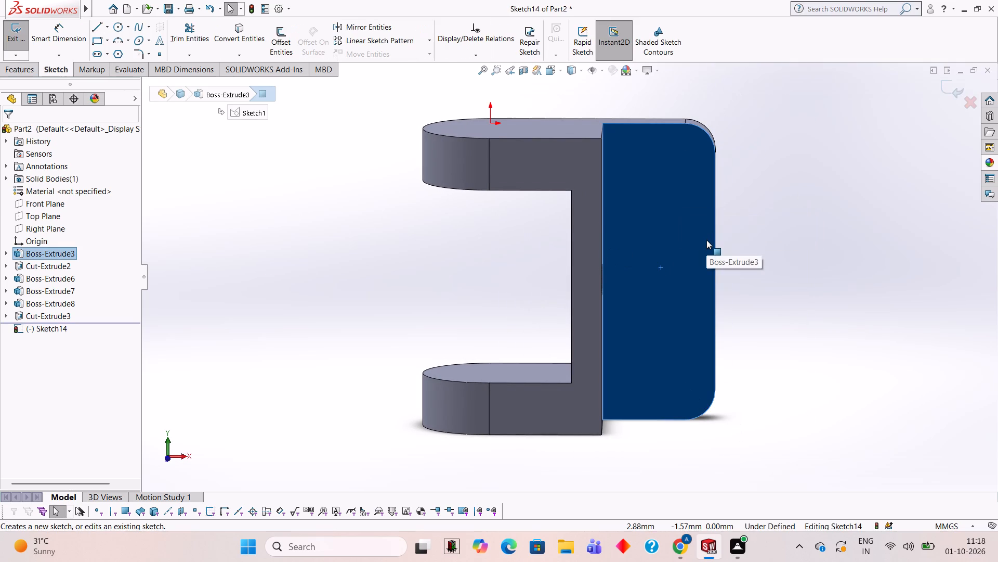
{"action": "key", "text": "ctrl+8"}
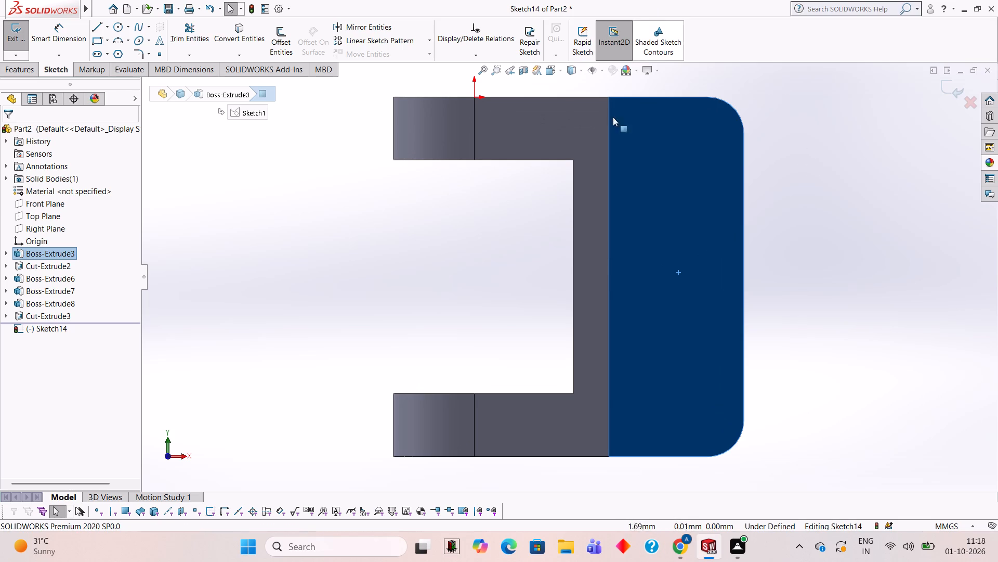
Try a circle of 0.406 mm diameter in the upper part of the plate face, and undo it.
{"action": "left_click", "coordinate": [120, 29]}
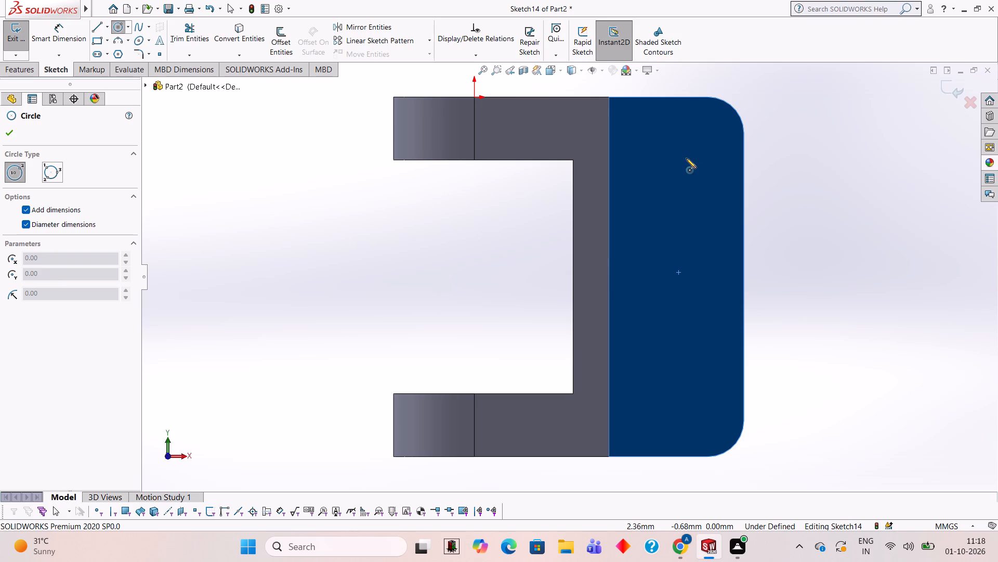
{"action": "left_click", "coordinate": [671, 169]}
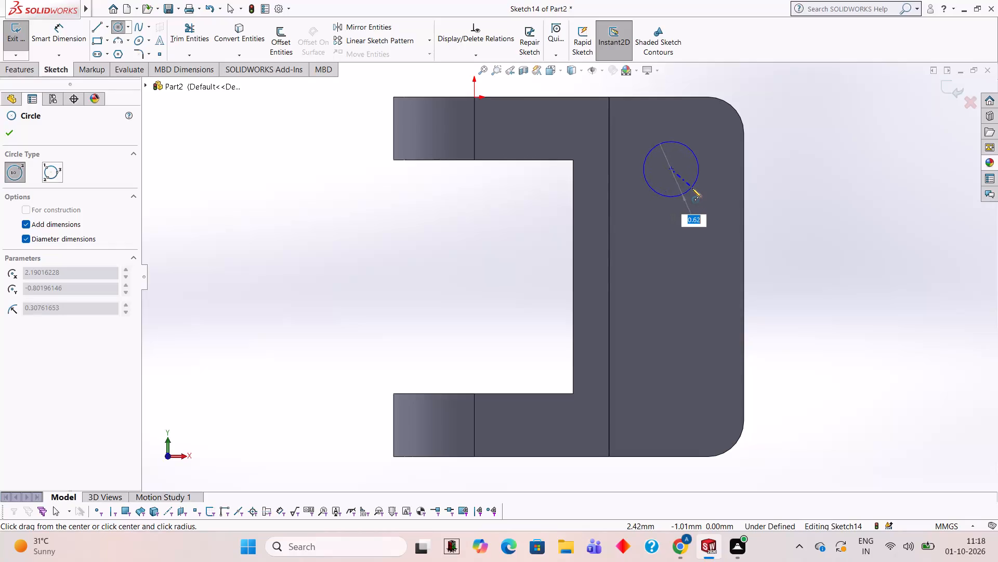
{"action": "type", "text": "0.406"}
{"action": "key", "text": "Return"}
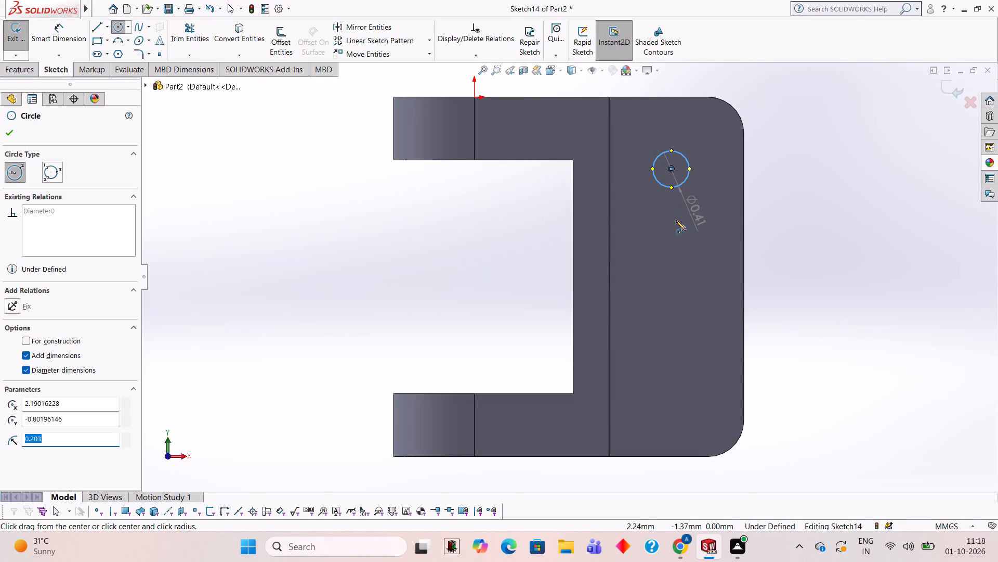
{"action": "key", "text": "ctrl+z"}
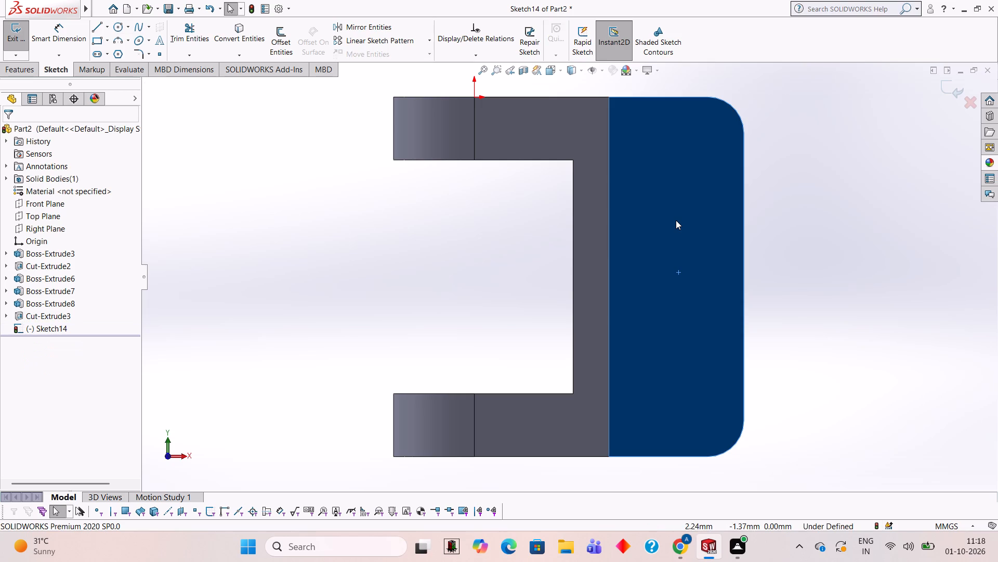
Draw two vertically aligned circles of 0.406 mm diameter on the plate face, one near the top and one near the bottom.
{"action": "left_click", "coordinate": [115, 30]}
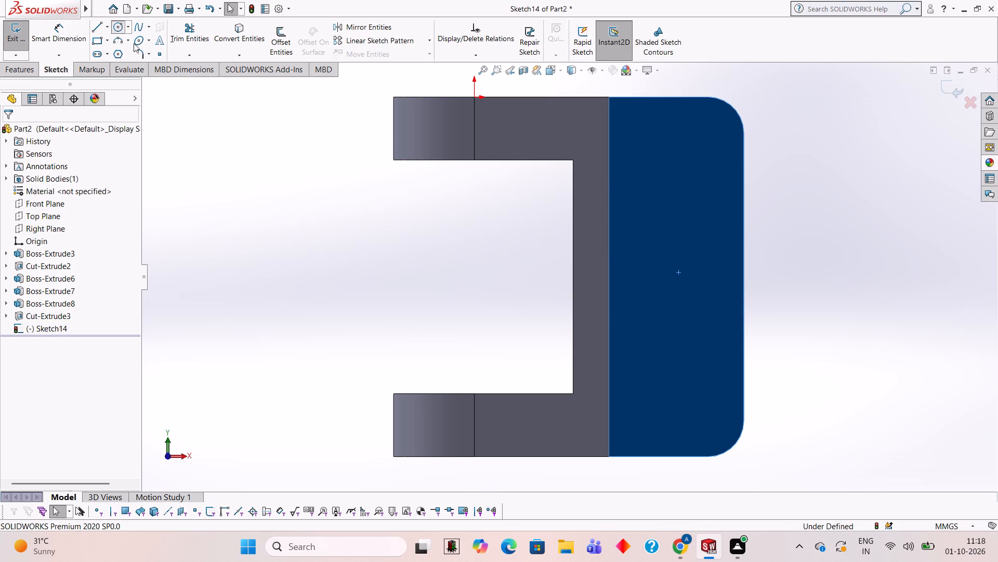
{"action": "left_click", "coordinate": [670, 181]}
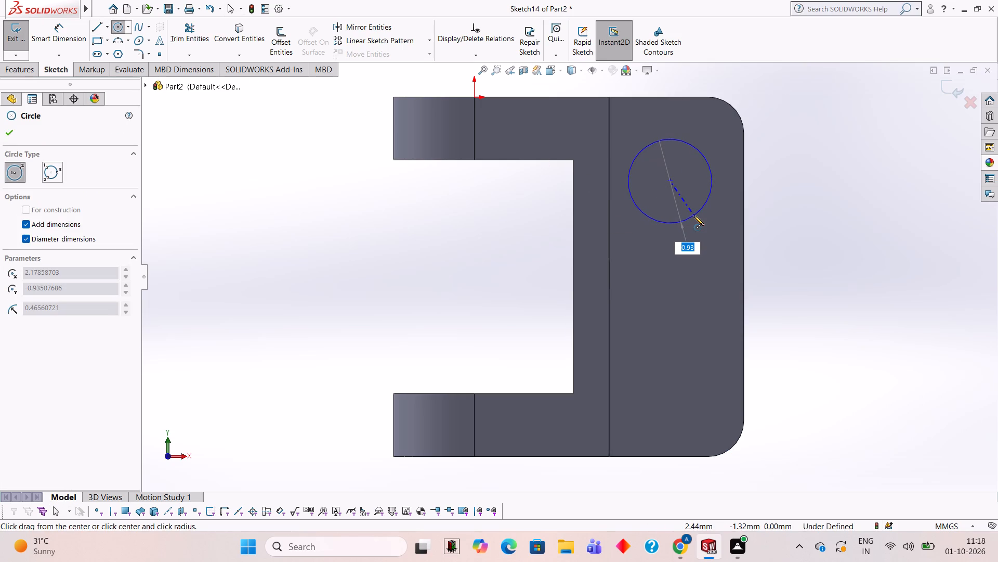
{"action": "type", "text": "0."}
{"action": "type", "text": "406"}
{"action": "key", "text": "Return"}
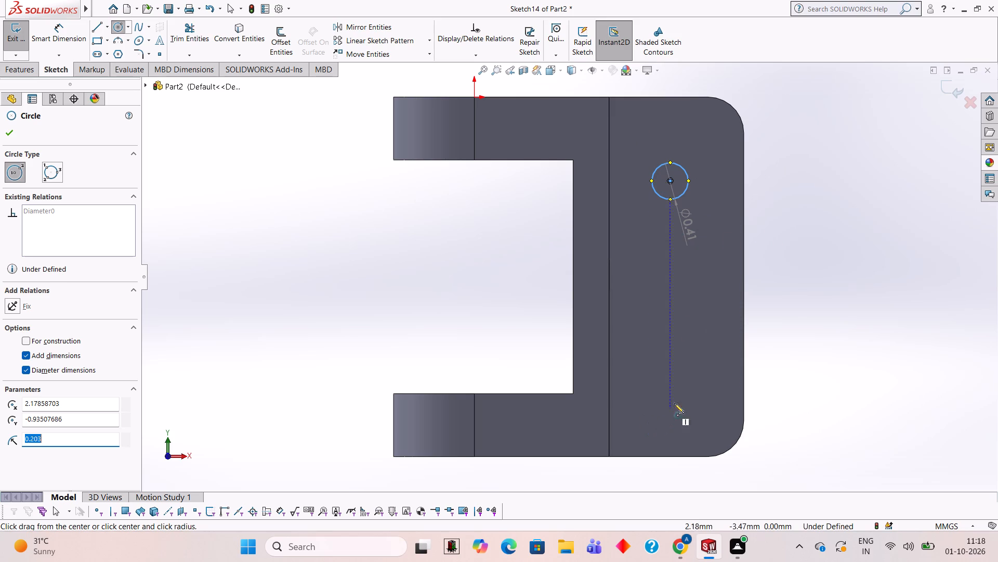
{"action": "left_click", "coordinate": [672, 378]}
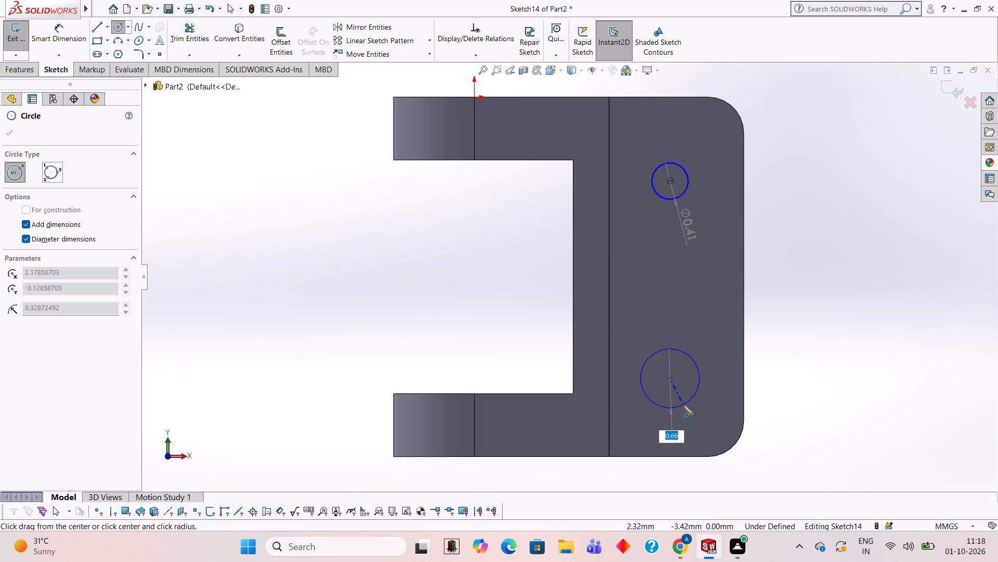
{"action": "type", "text": "0."}
{"action": "type", "text": "406"}
{"action": "key", "text": "Return"}
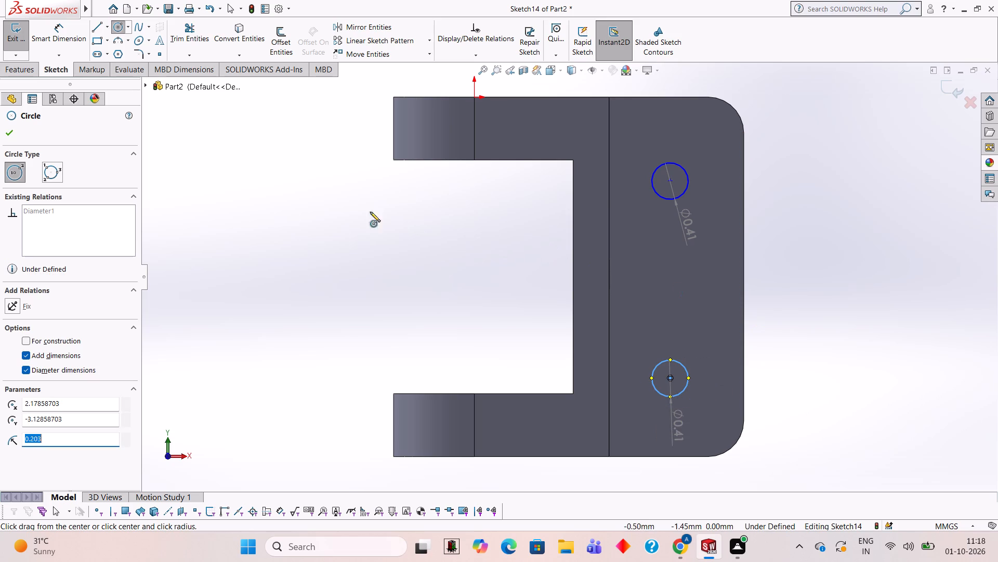
Dimension the centres of the lower and upper circles 0.805 mm each from the plate's outer vertical edge.
{"action": "left_click", "coordinate": [60, 34]}
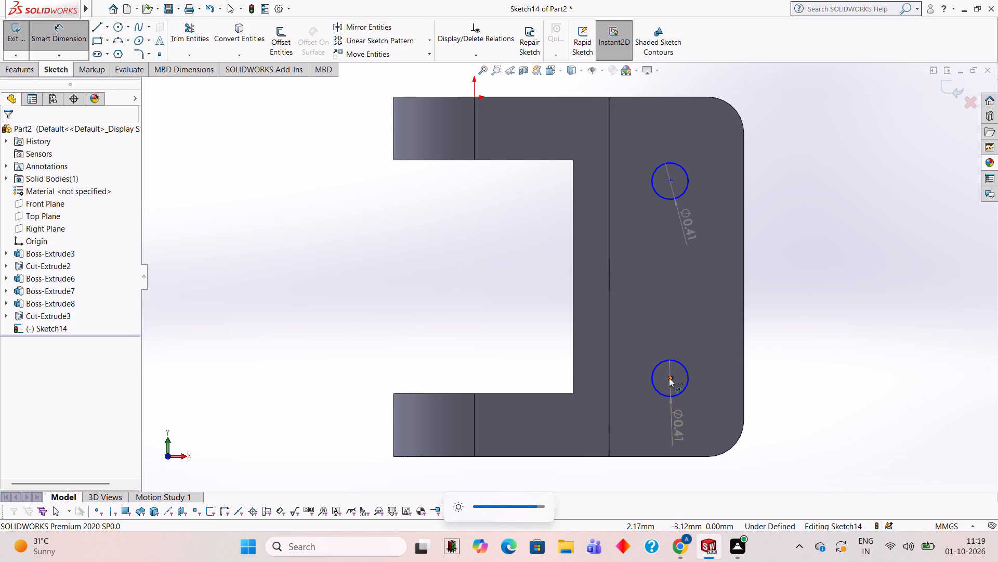
{"action": "left_click", "coordinate": [669, 377]}
{"action": "left_click", "coordinate": [745, 377]}
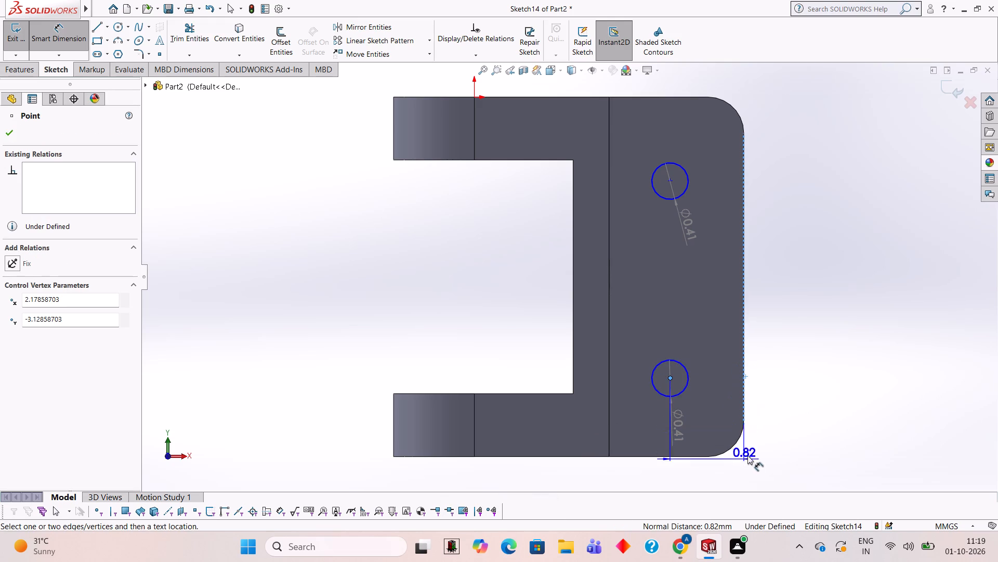
{"action": "left_click", "coordinate": [797, 386]}
{"action": "type", "text": "0.805"}
{"action": "key", "text": "Return"}
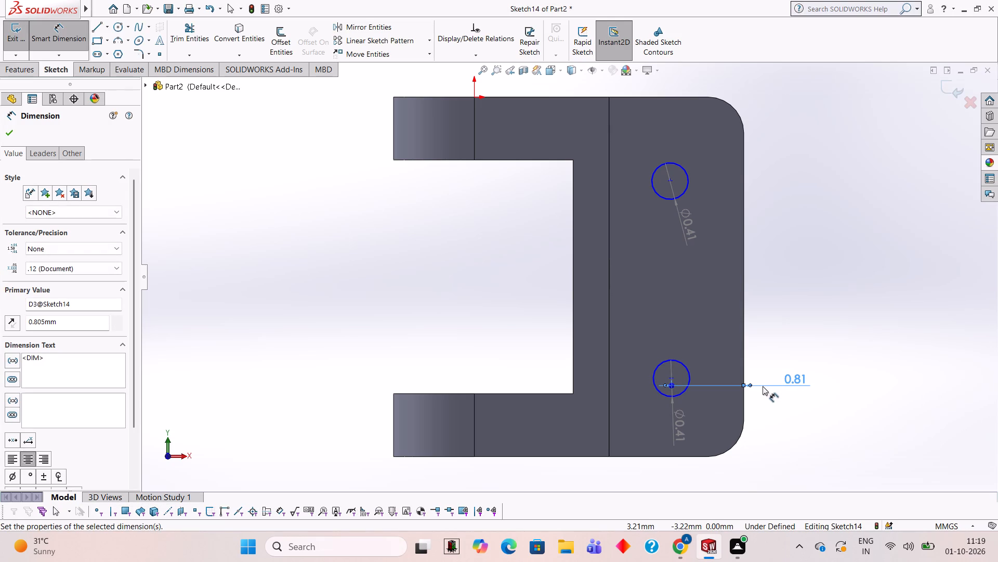
{"action": "left_click", "coordinate": [668, 181]}
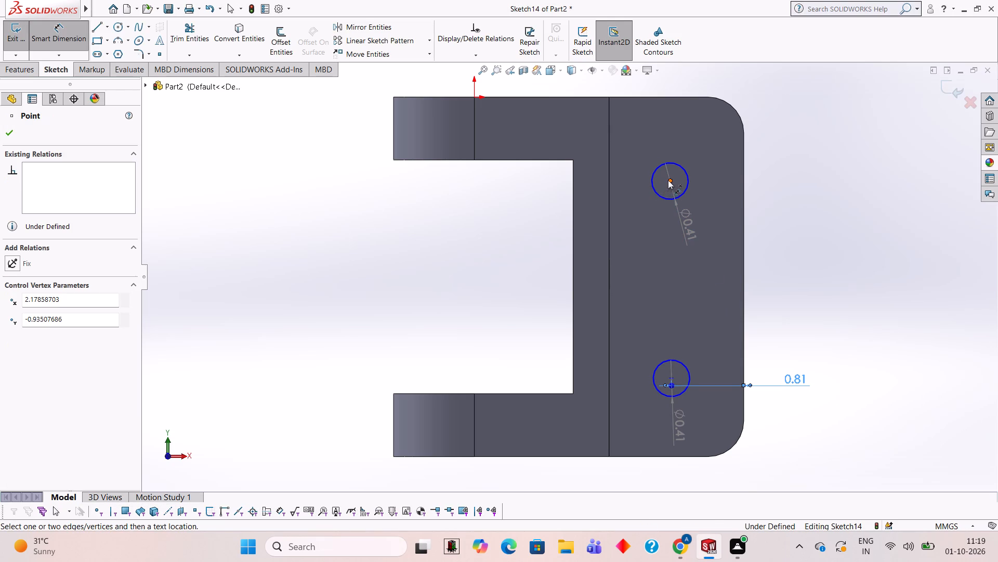
{"action": "left_click", "coordinate": [744, 193]}
{"action": "left_click", "coordinate": [800, 172]}
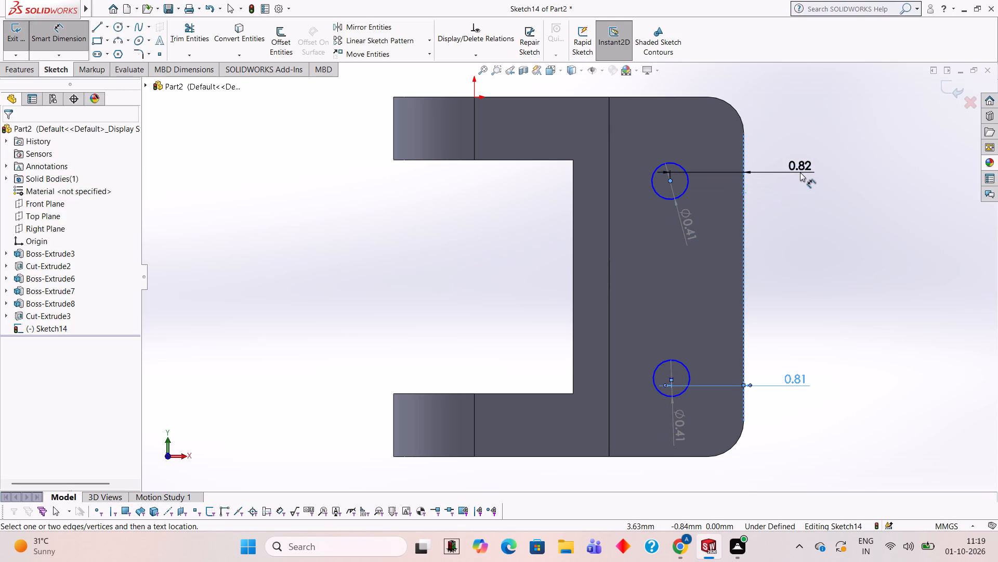
{"action": "type", "text": "0."}
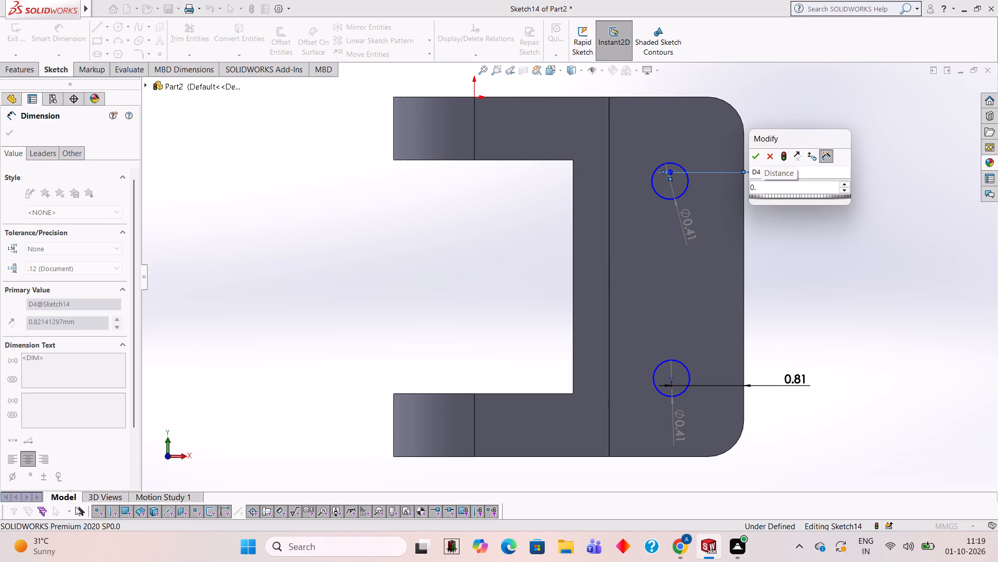
{"action": "type", "text": "805"}
{"action": "key", "text": "Return"}
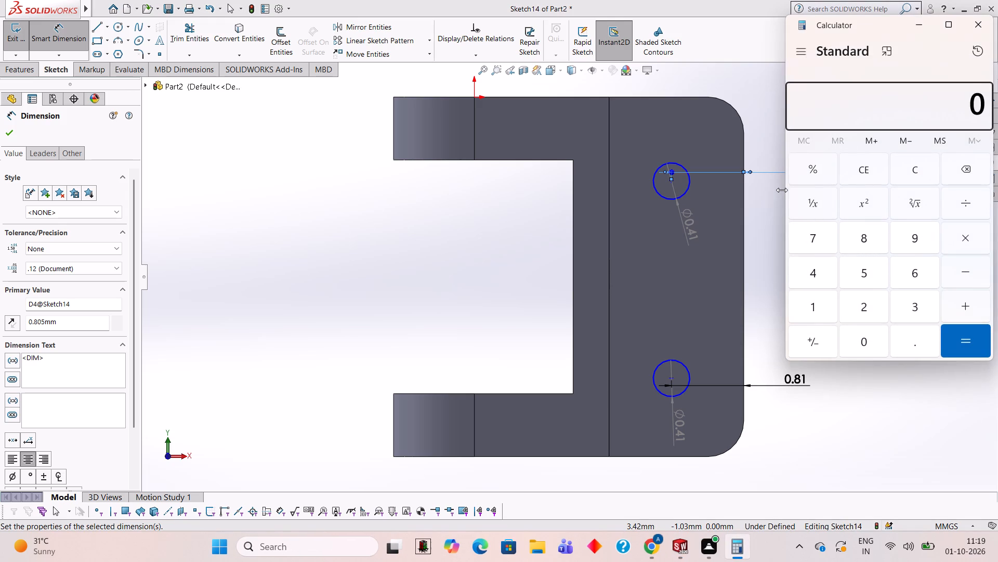
Calculate half of 4 minus 2.80 in Calculator, and close it.
{"action": "key", "text": "4"}
{"action": "key", "text": "minus"}
{"action": "type", "text": "2.8"}
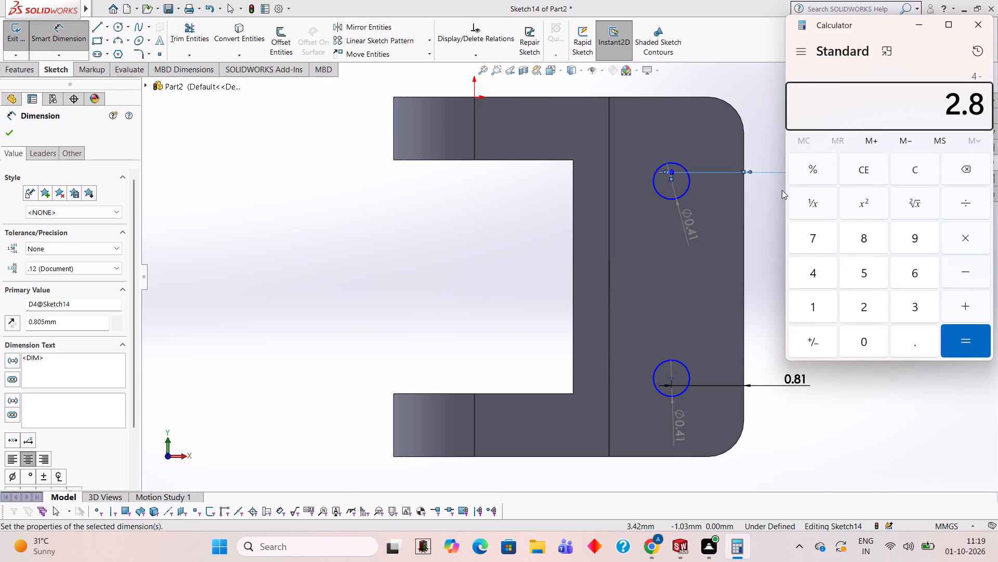
{"action": "key", "text": "0"}
{"action": "key", "text": "Return"}
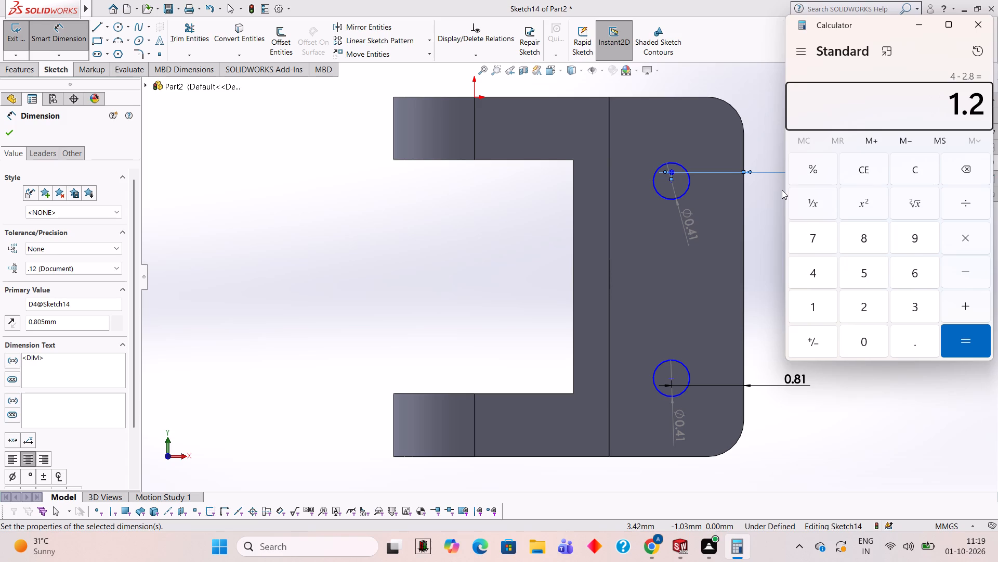
{"action": "key", "text": "slash"}
{"action": "key", "text": "2"}
{"action": "key", "text": "Return"}
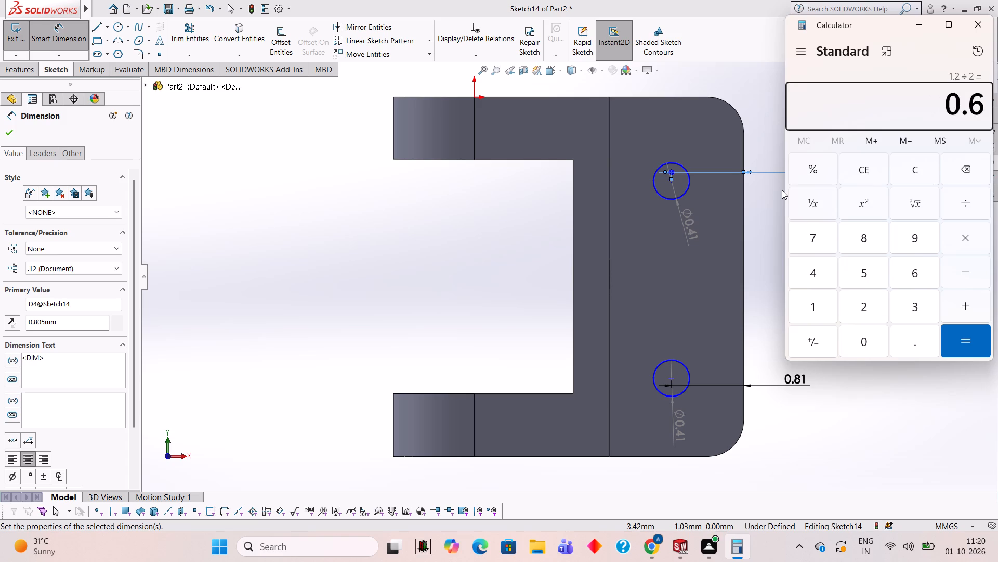
{"action": "left_click", "coordinate": [983, 24]}
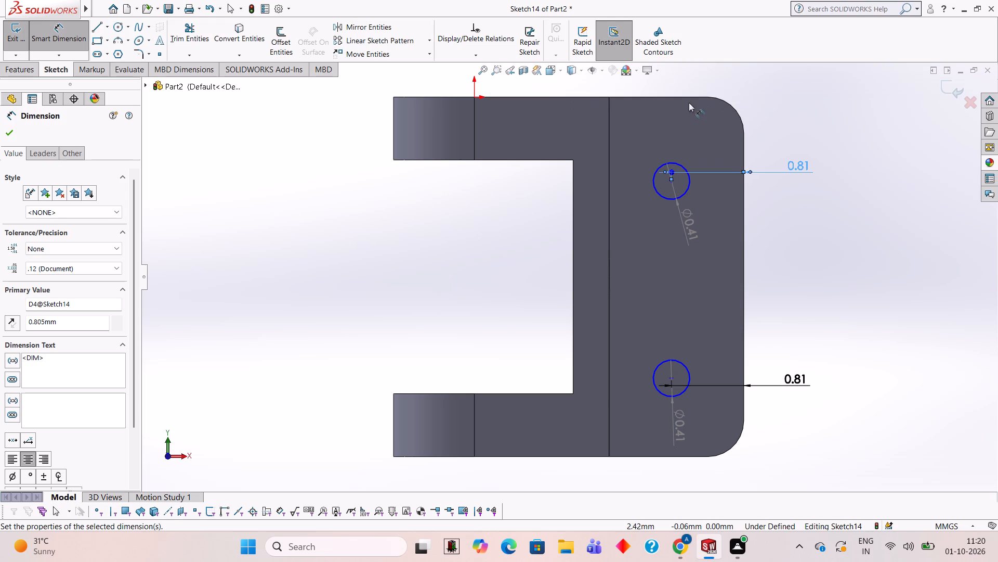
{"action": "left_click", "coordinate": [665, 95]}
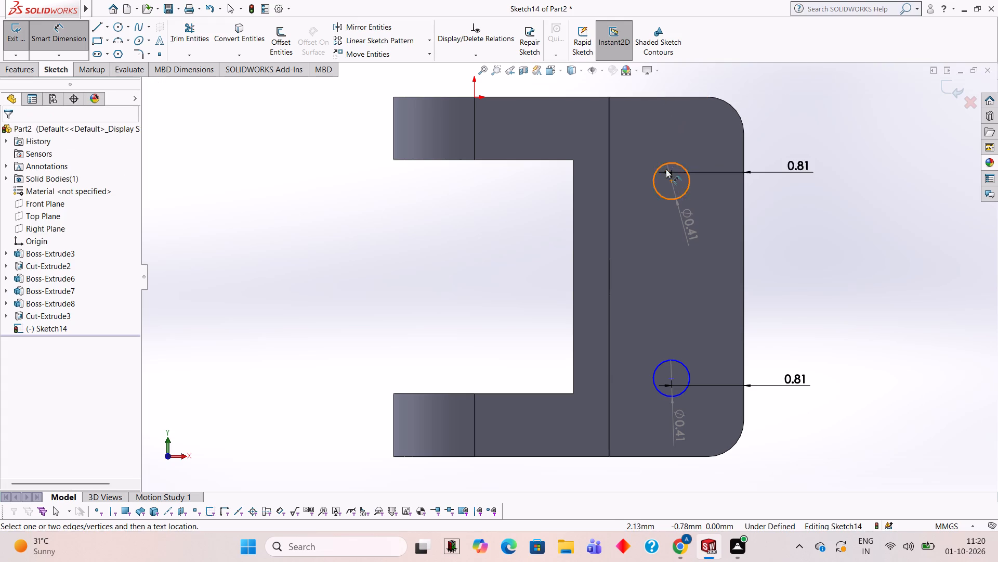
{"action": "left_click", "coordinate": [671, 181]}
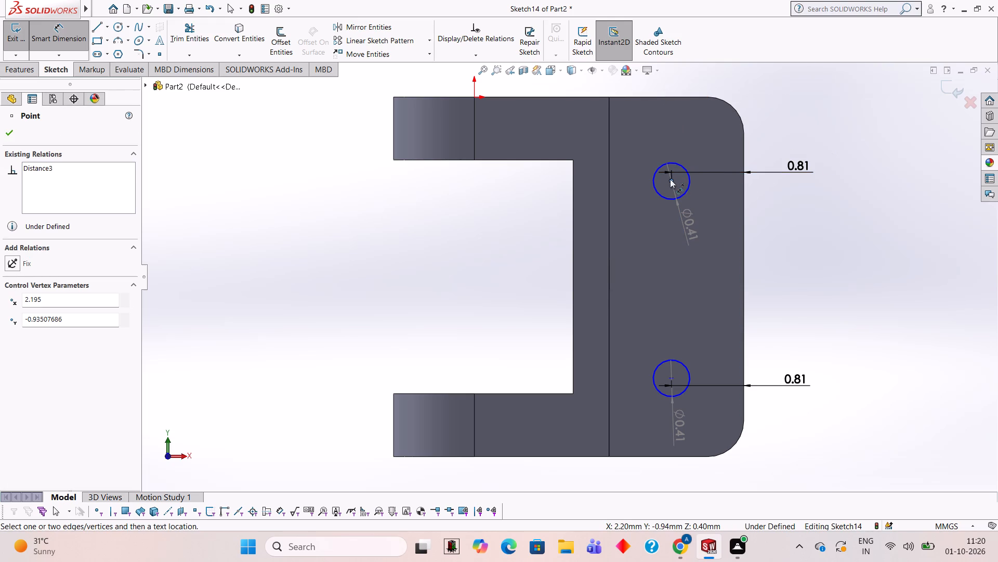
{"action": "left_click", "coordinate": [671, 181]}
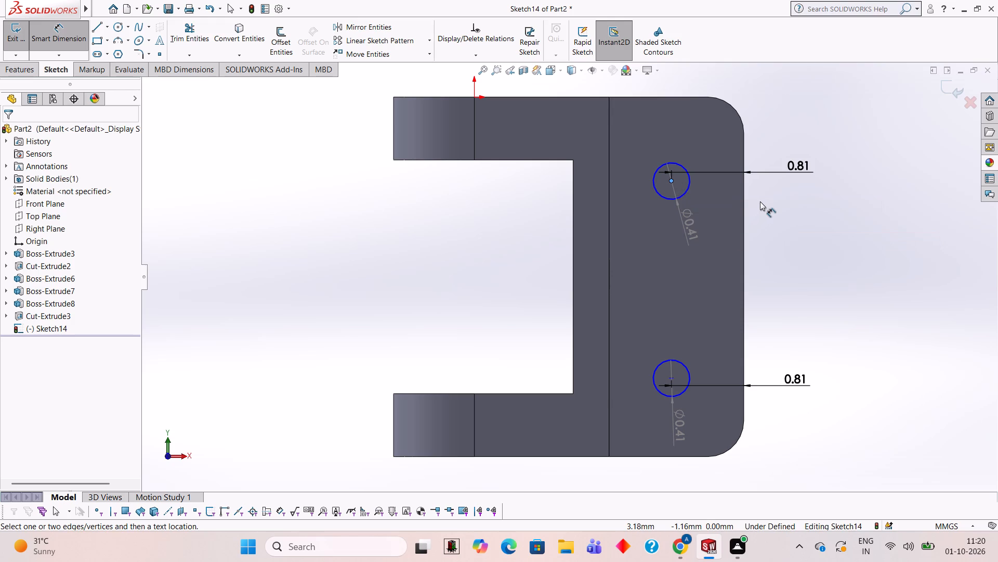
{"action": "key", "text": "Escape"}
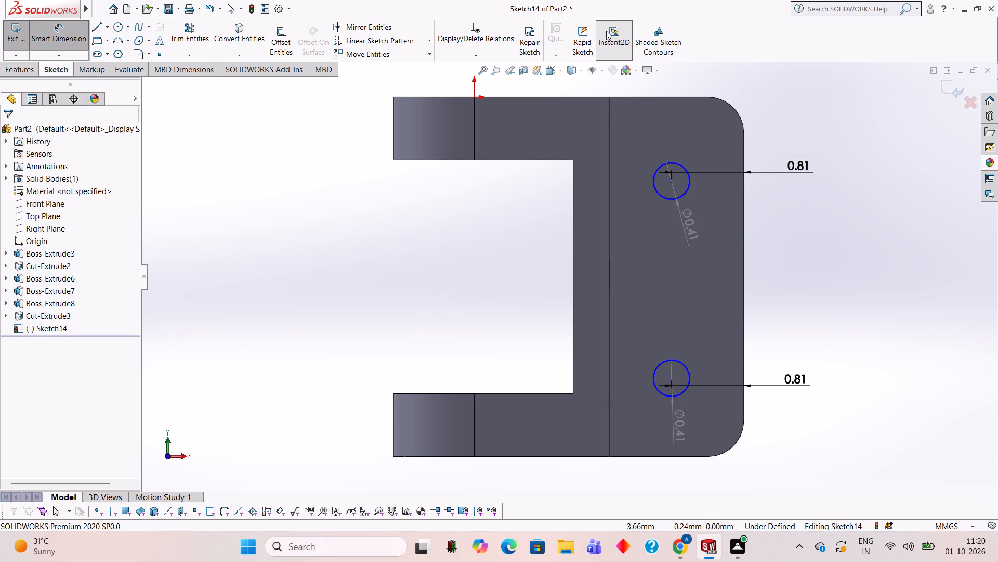
Dimension the upper circle's centre 0.6 mm from the plate's top edge and the lower circle's centre 0.6 mm from its bottom edge.
{"action": "left_click", "coordinate": [673, 96]}
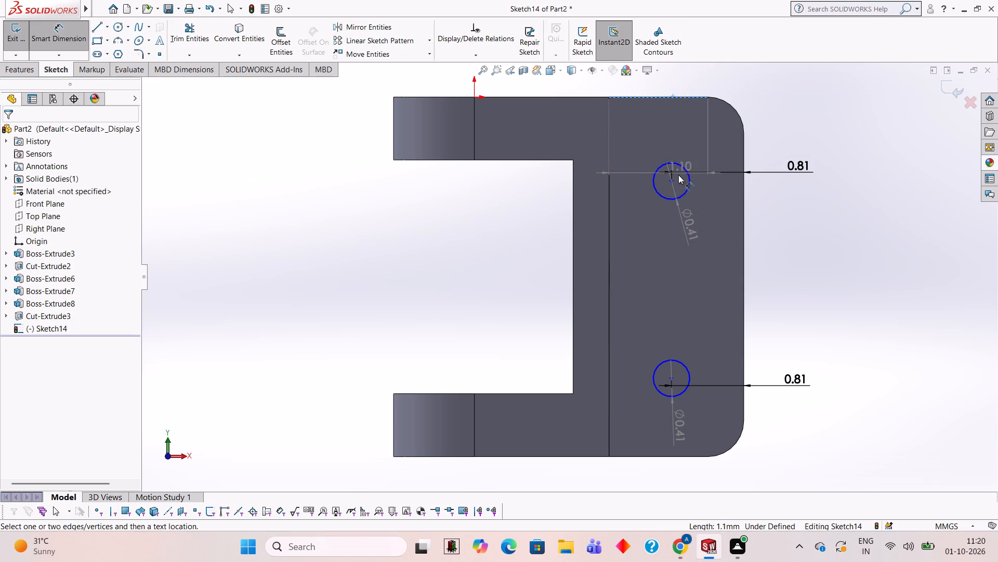
{"action": "left_click", "coordinate": [671, 178]}
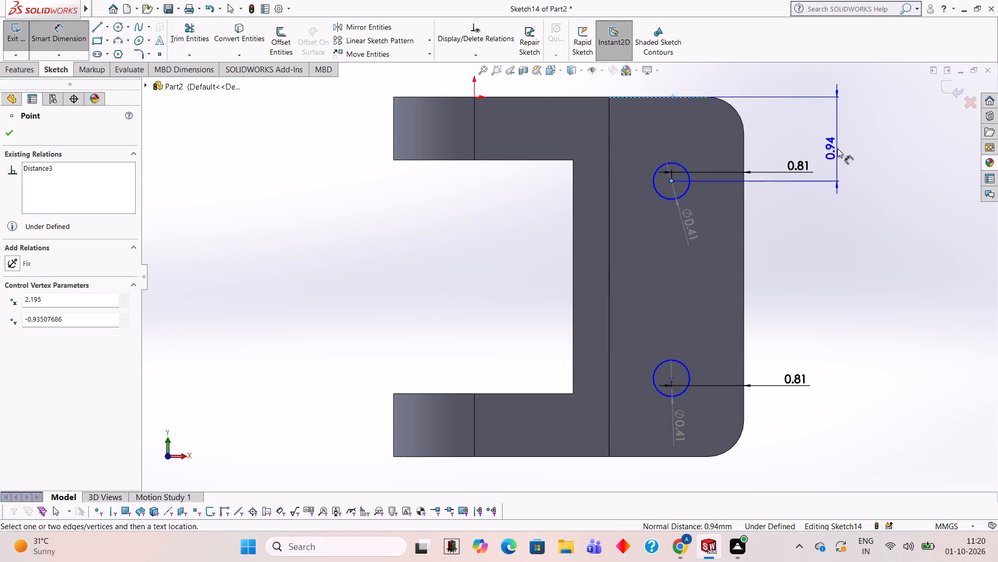
{"action": "left_click", "coordinate": [837, 148]}
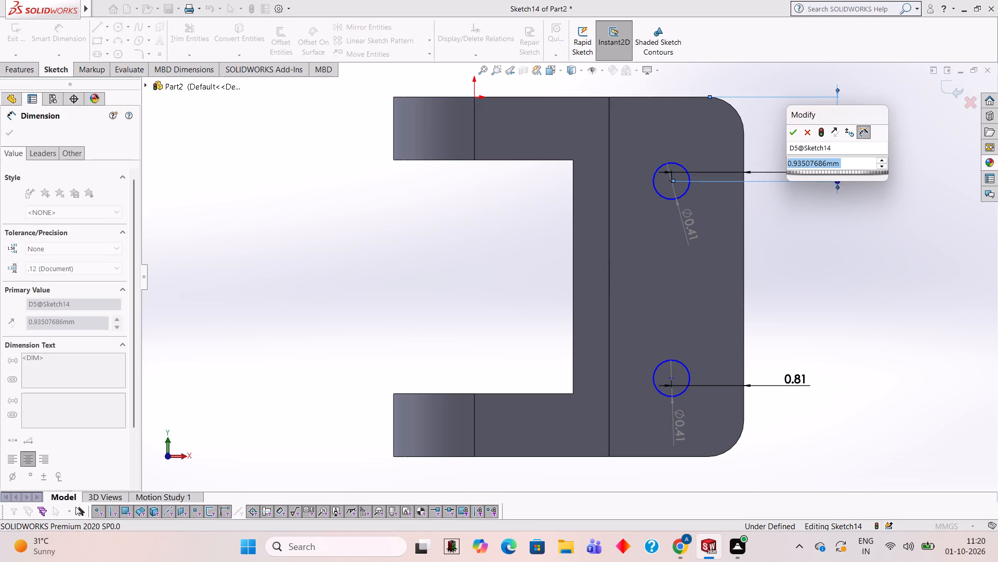
{"action": "type", "text": "0.6"}
{"action": "key", "text": "Return"}
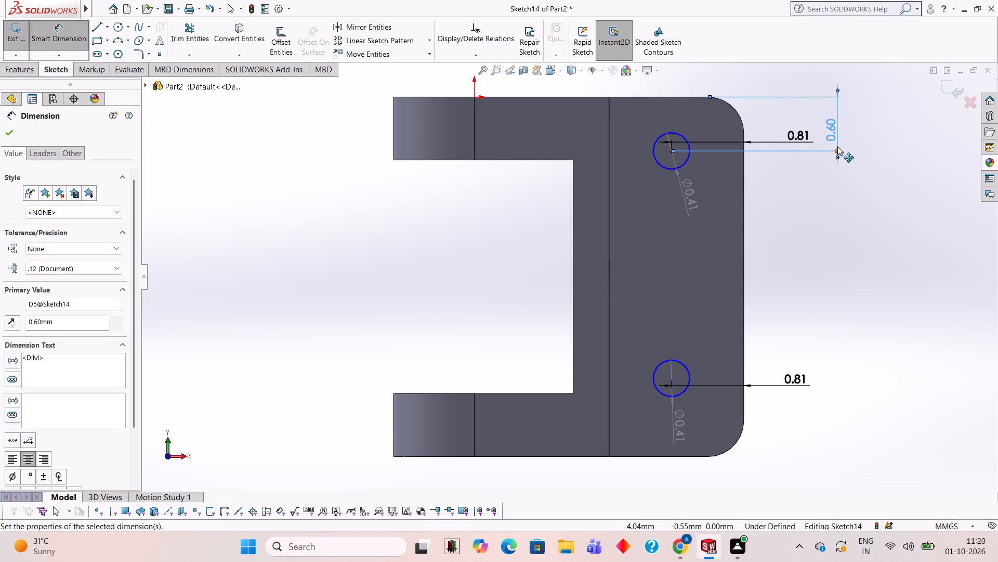
{"action": "left_click", "coordinate": [671, 377]}
{"action": "left_click", "coordinate": [688, 457]}
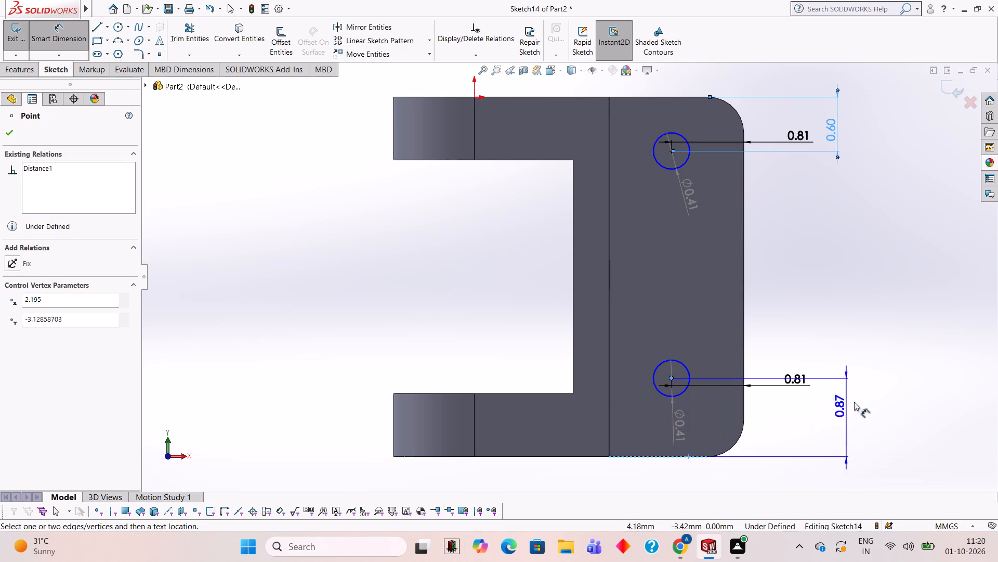
{"action": "left_click", "coordinate": [892, 380]}
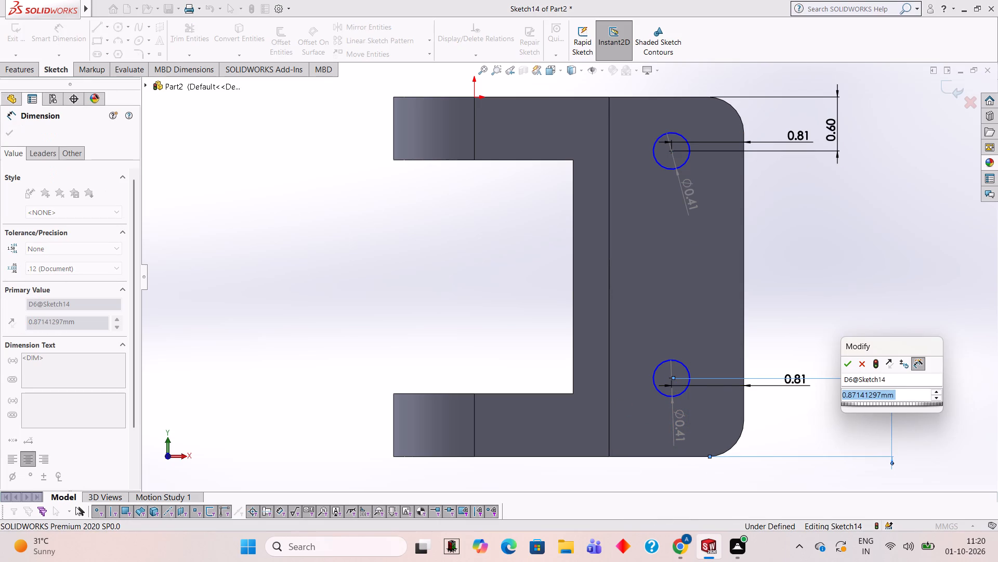
{"action": "type", "text": "0.6"}
{"action": "key", "text": "Return"}
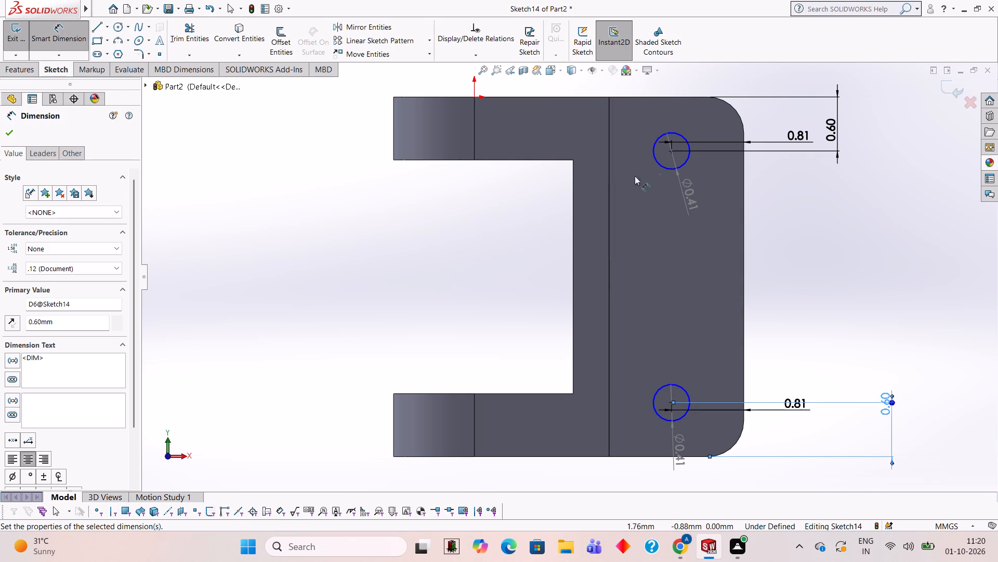
Add a driven vertical dimension between the centres of the two plate circles.
{"action": "left_click", "coordinate": [672, 149]}
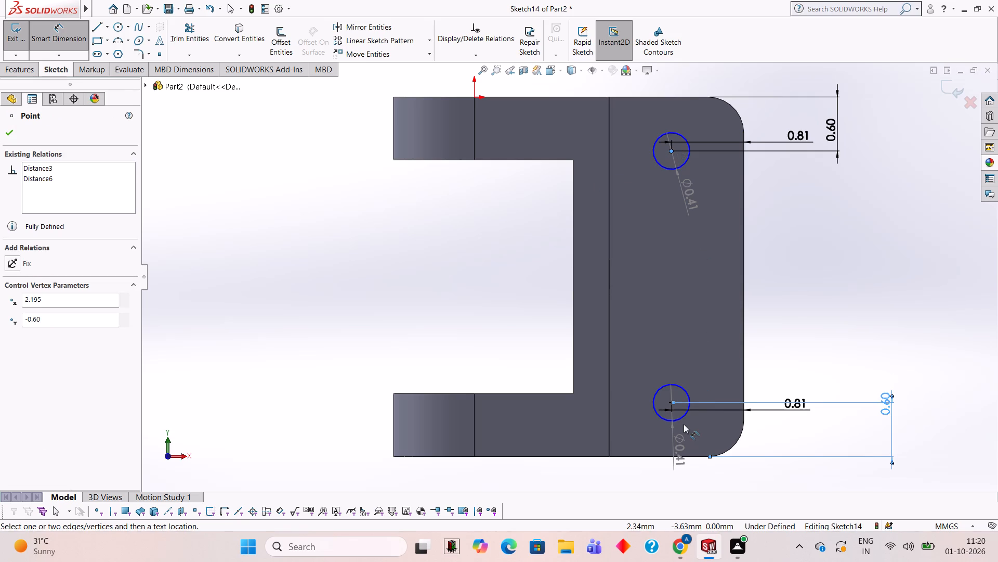
{"action": "left_click", "coordinate": [671, 401]}
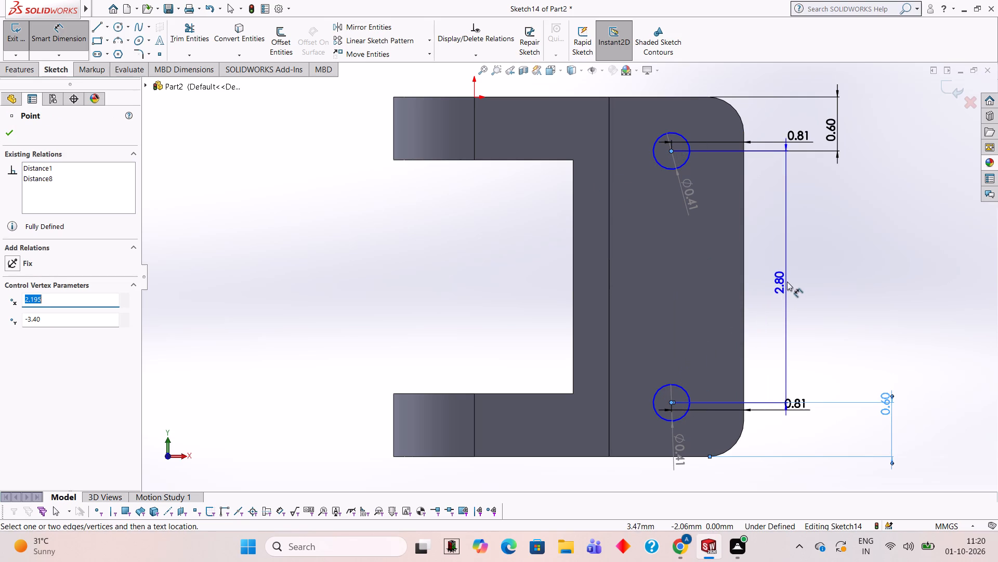
{"action": "left_click", "coordinate": [859, 261]}
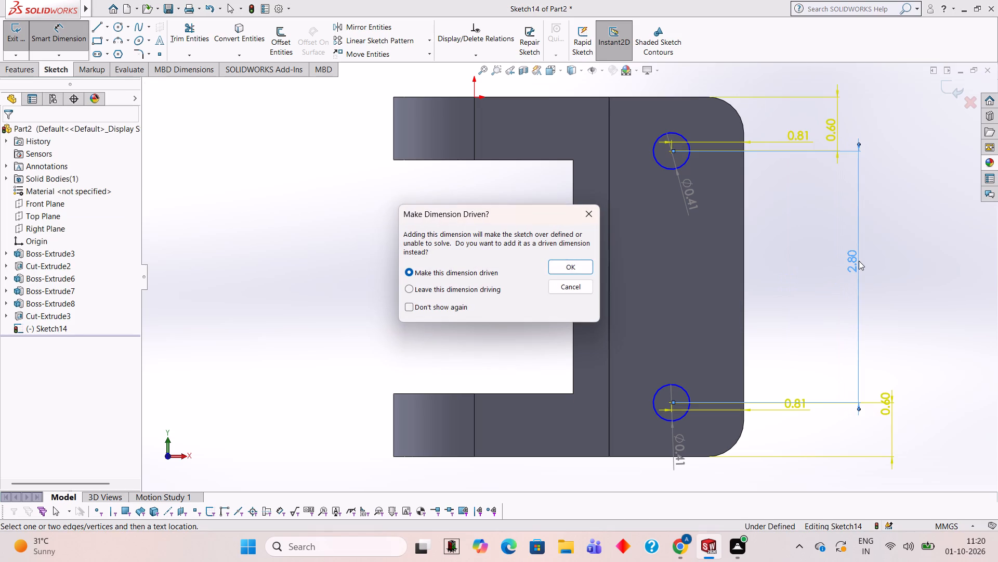
{"action": "left_click", "coordinate": [576, 260]}
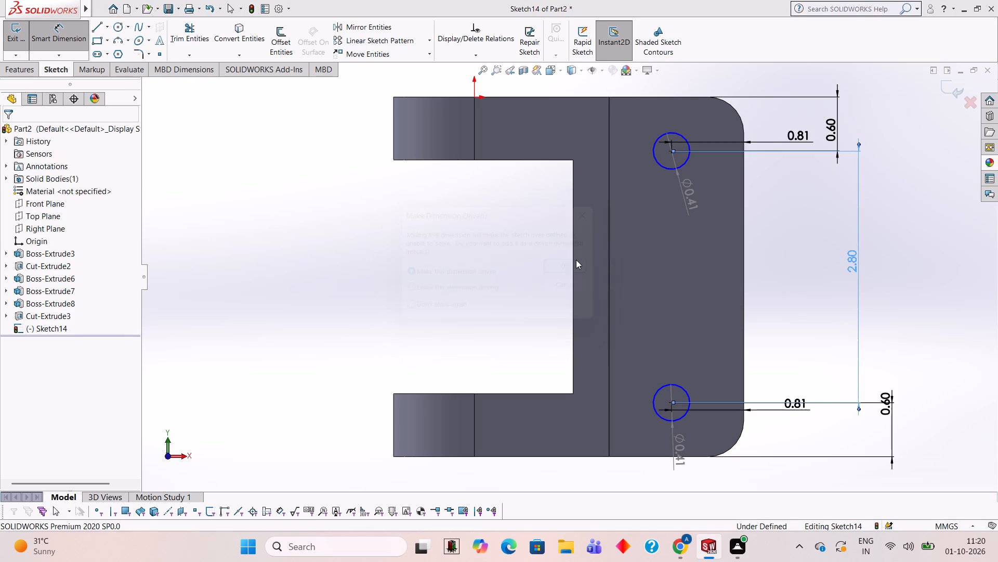
{"action": "left_click", "coordinate": [805, 233]}
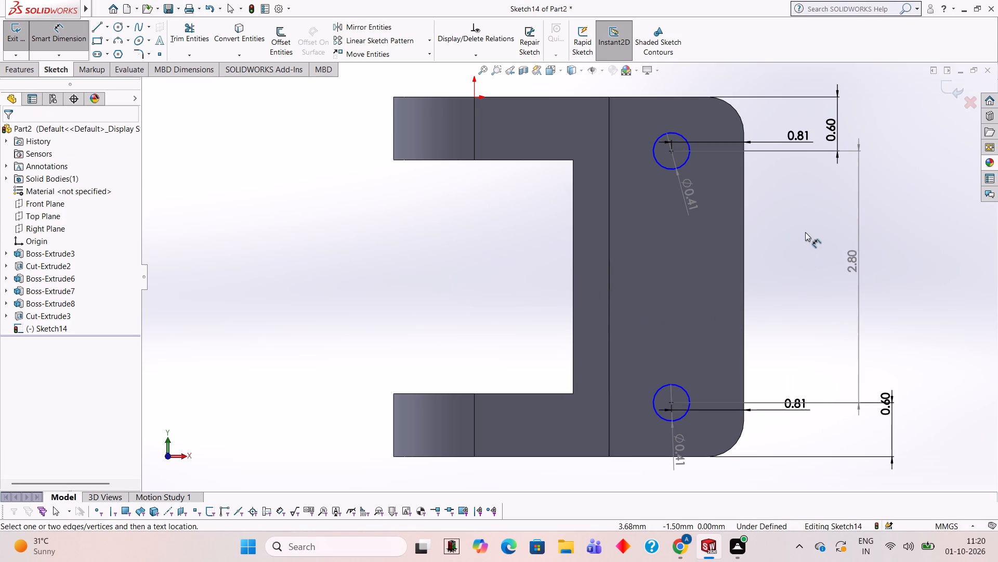
Add driving diameter dimensions of 0.406 mm to the upper and lower circles on the plate.
{"action": "left_click", "coordinate": [689, 157]}
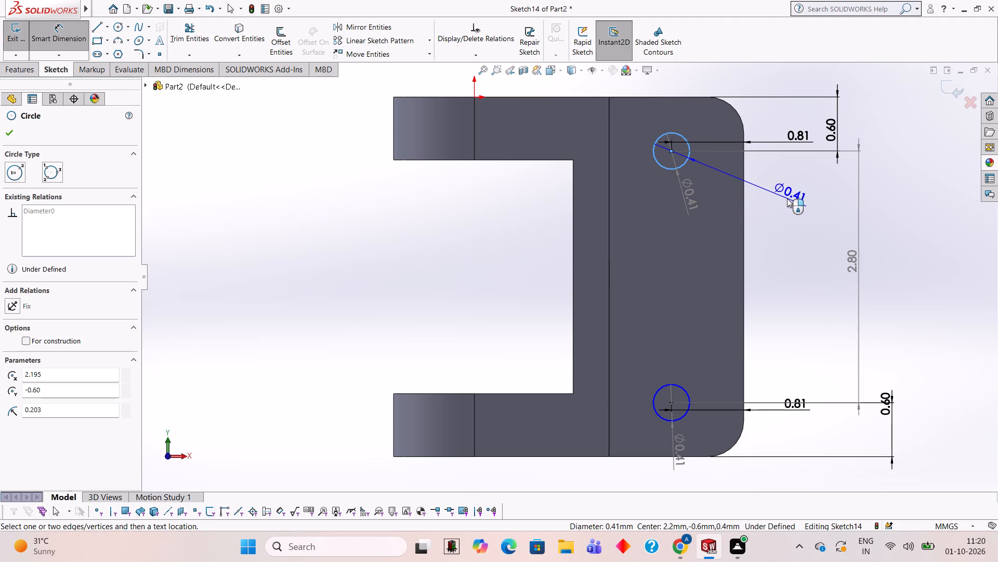
{"action": "left_click", "coordinate": [787, 198]}
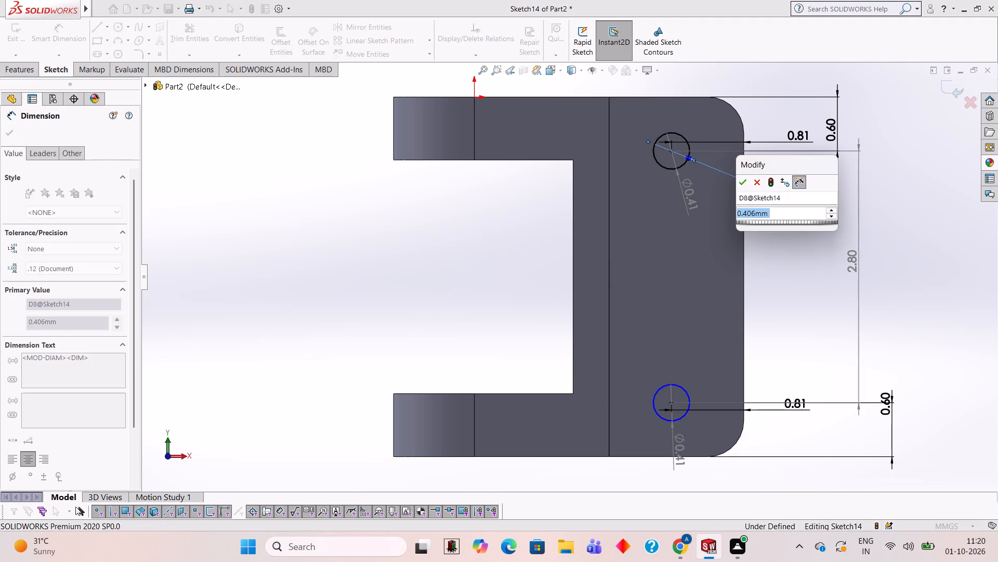
{"action": "left_click", "coordinate": [741, 183]}
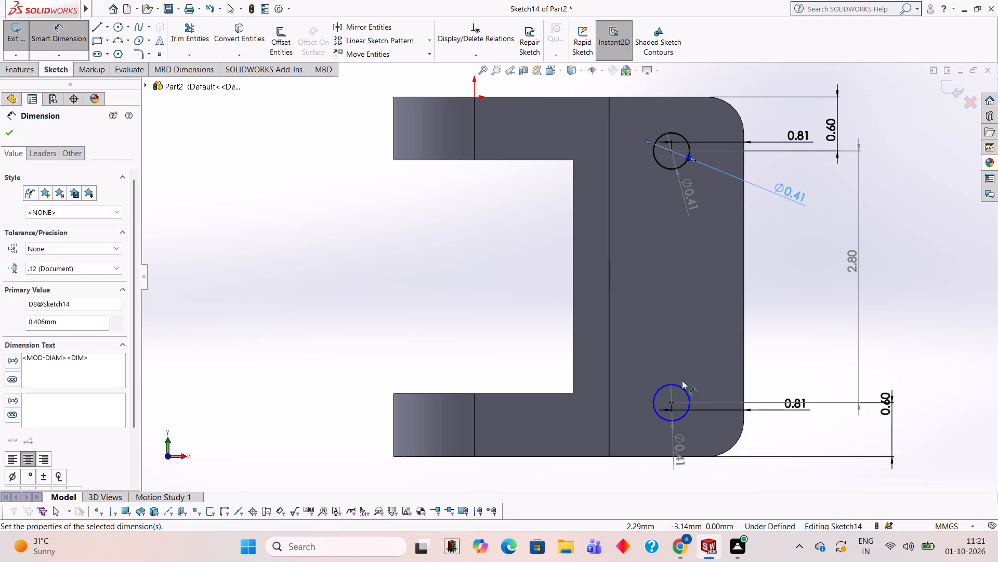
{"action": "left_click", "coordinate": [682, 389]}
{"action": "left_click", "coordinate": [787, 313]}
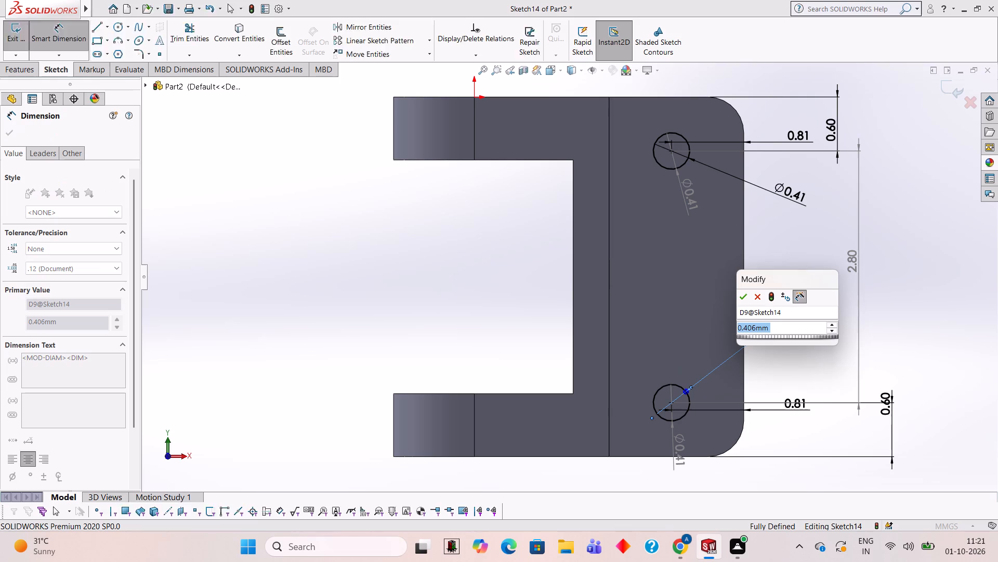
{"action": "left_click", "coordinate": [749, 293]}
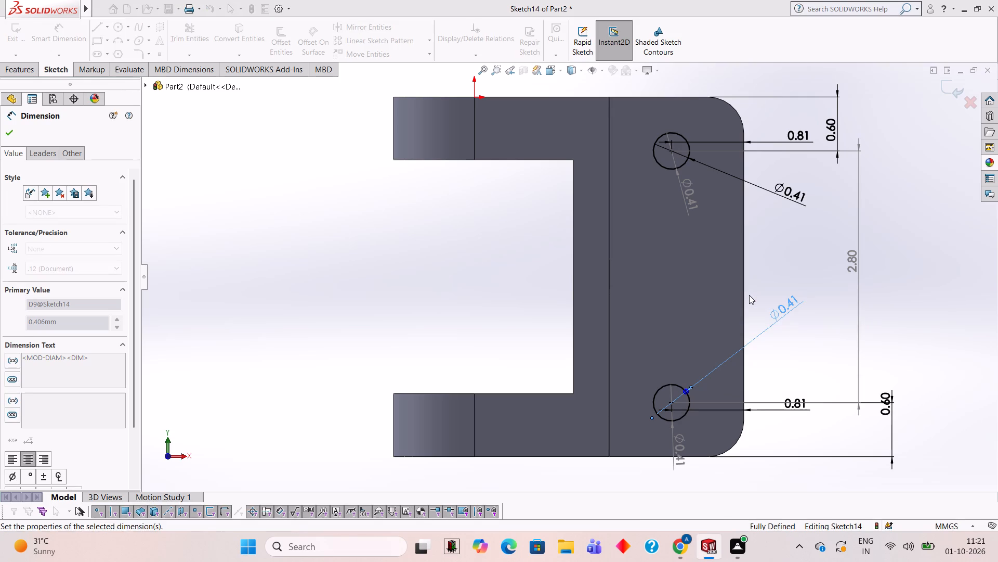
{"action": "left_click", "coordinate": [806, 262]}
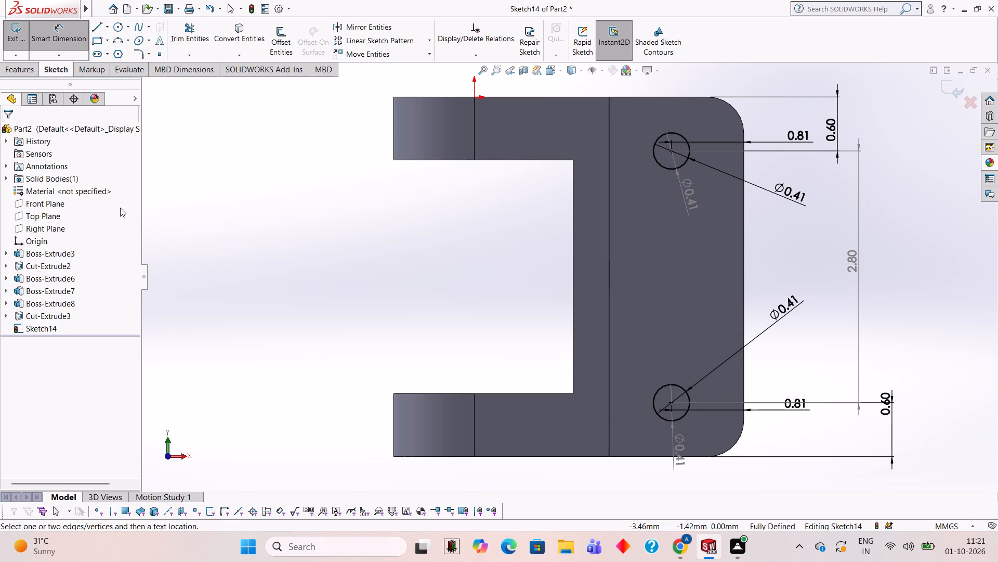
Cut the two circles through the plate with a blind Extruded Cut 0.40 mm deep.
{"action": "left_click", "coordinate": [30, 73]}
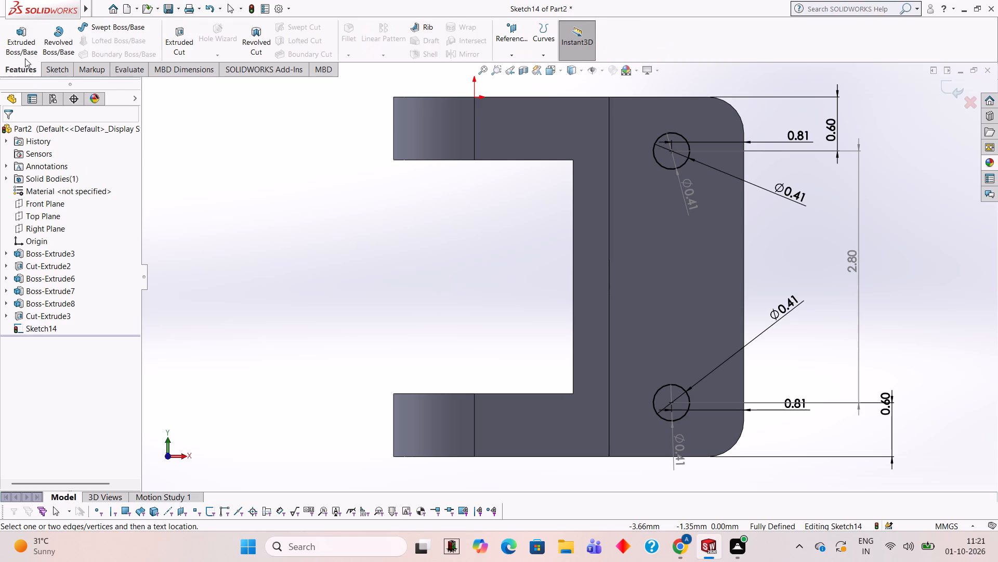
{"action": "left_click", "coordinate": [179, 47]}
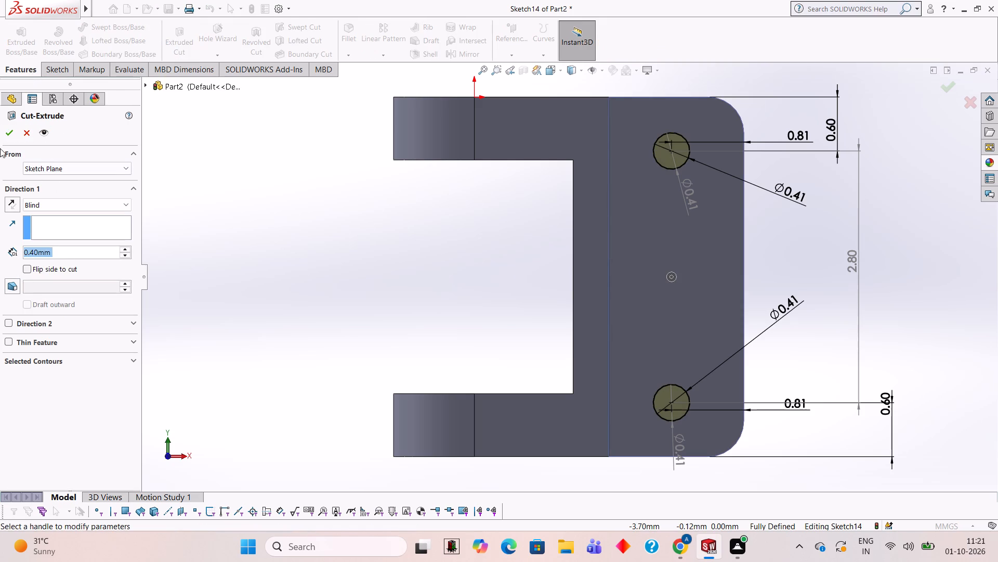
{"action": "left_click", "coordinate": [7, 136]}
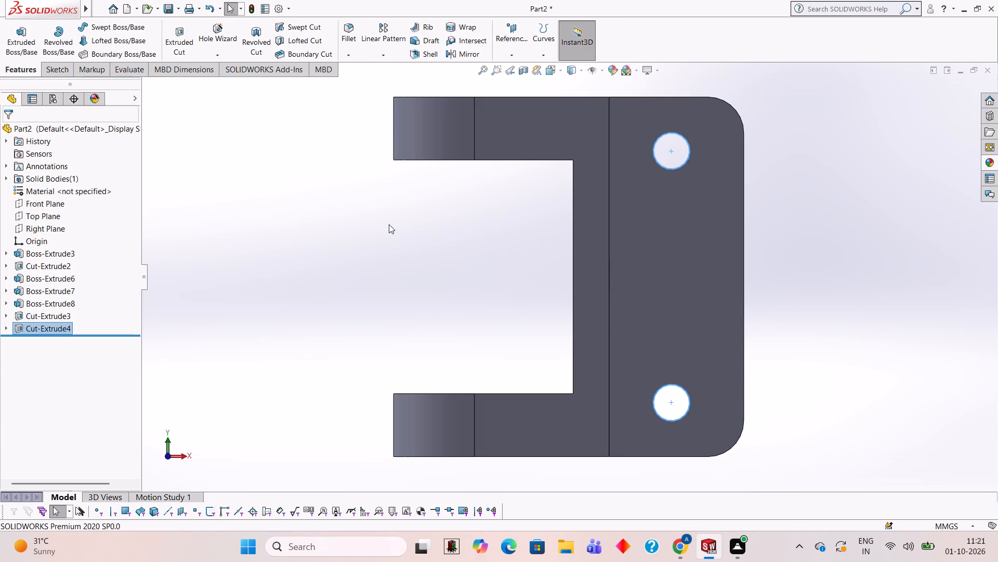
{"action": "left_click", "coordinate": [369, 220]}
Start a sketch on the upper ear's top face and draw a 0.625 mm diameter circle centred on the rounded end's arc centre.
{"action": "middle_click_drag", "start_coordinate": [470, 233], "coordinate": [417, 309]}
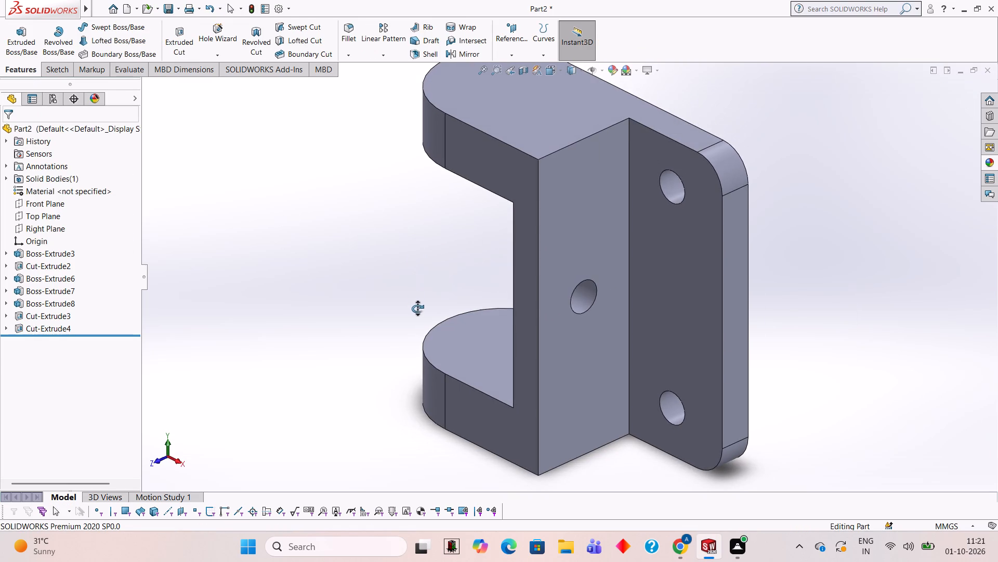
{"action": "middle_click_drag", "start_coordinate": [417, 309], "coordinate": [417, 310]}
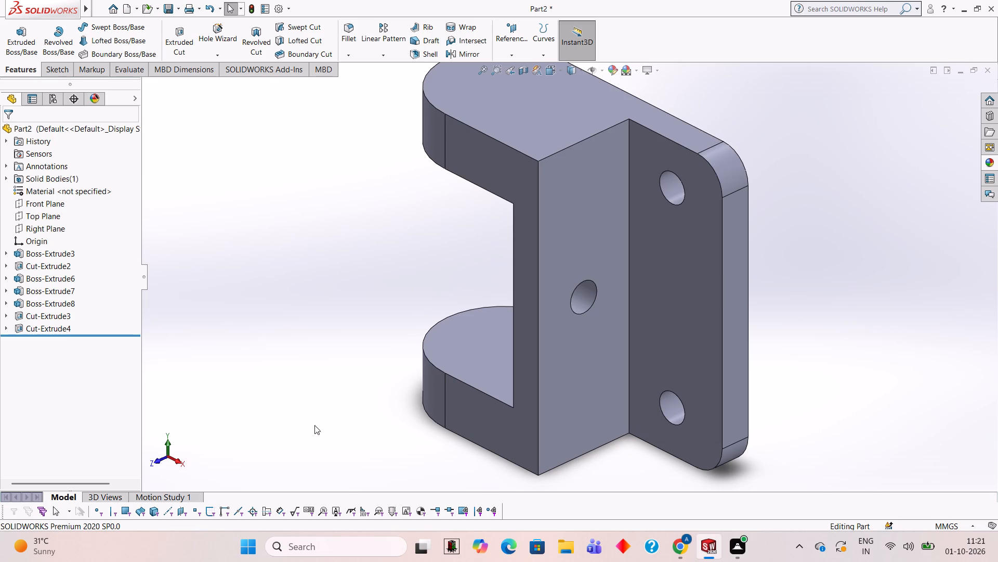
{"action": "middle_click_drag", "start_coordinate": [424, 305], "coordinate": [462, 408]}
{"action": "left_click", "coordinate": [503, 203]}
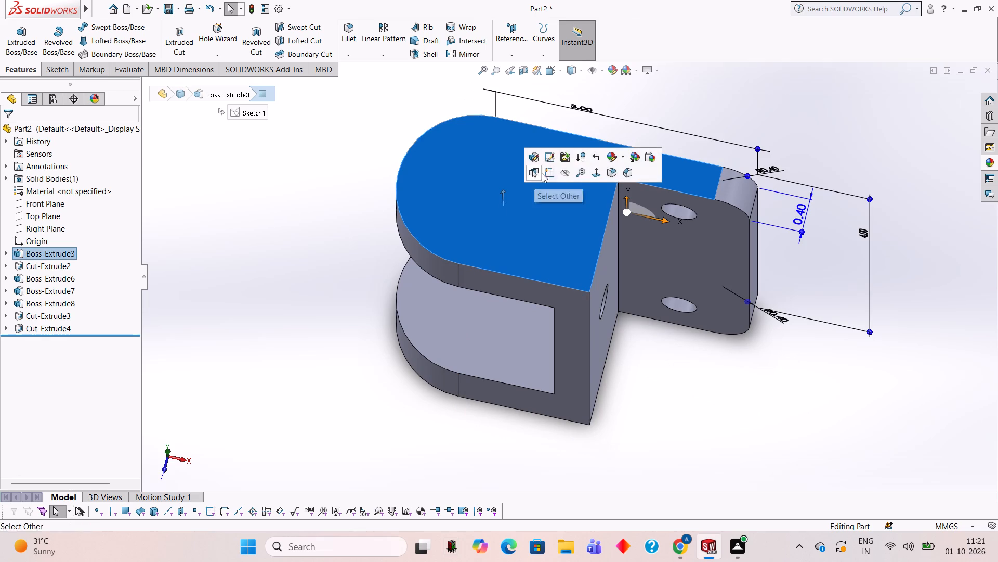
{"action": "left_click", "coordinate": [546, 171]}
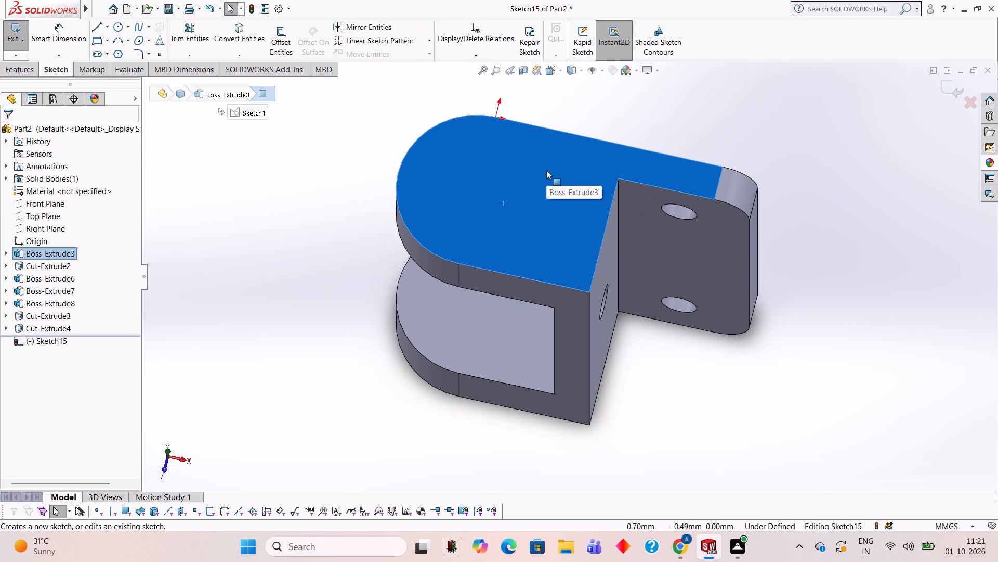
{"action": "key", "text": "ctrl+8"}
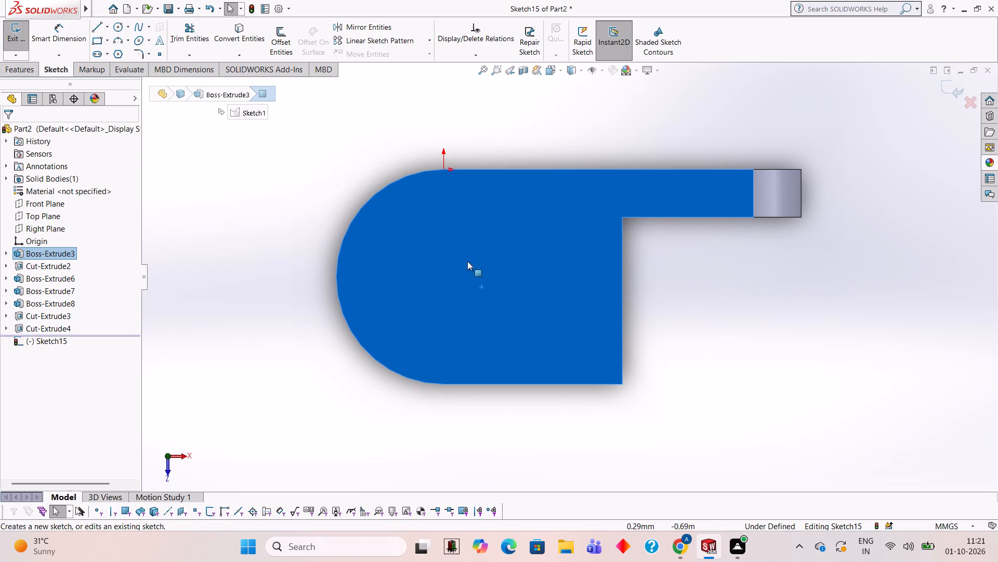
{"action": "left_click", "coordinate": [118, 28]}
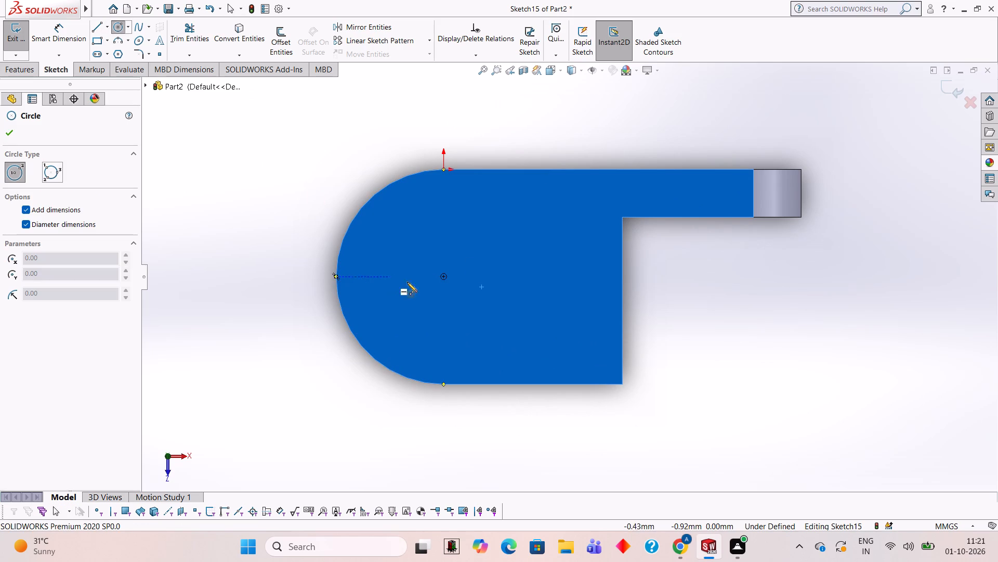
{"action": "left_click", "coordinate": [443, 277]}
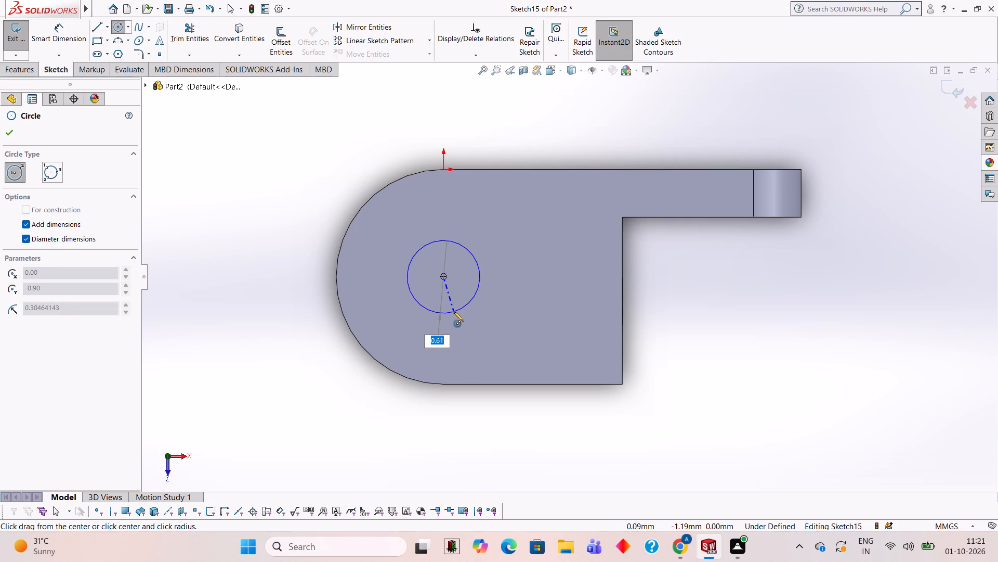
{"action": "type", "text": "6."}
{"action": "key", "text": "BackSpace"}
{"action": "key", "text": "BackSpace"}
{"action": "type", "text": "0."}
{"action": "type", "text": "625"}
{"action": "key", "text": "Return"}
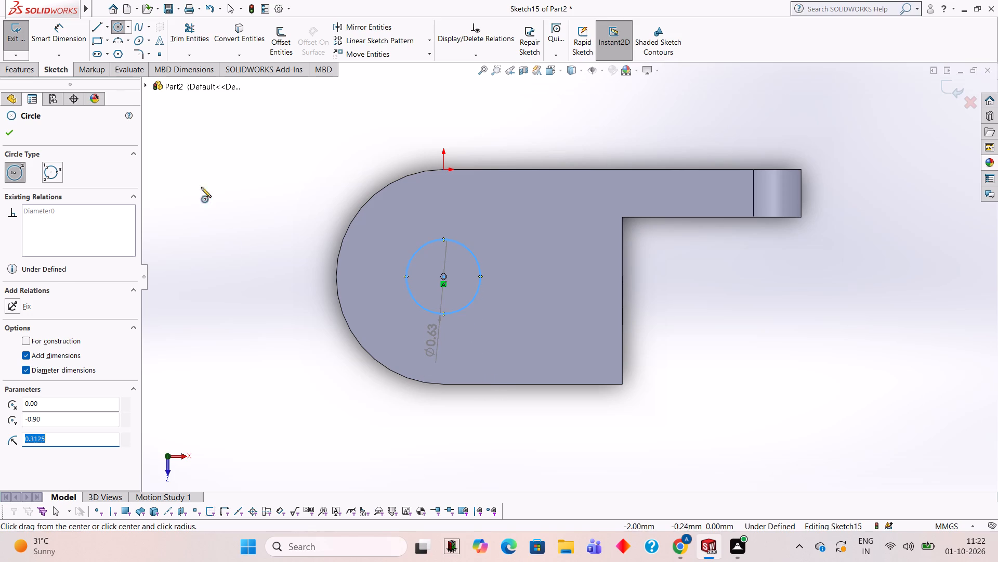
Add a driving diameter dimension of 0.625 mm to the circle on the ear's top face.
{"action": "left_click", "coordinate": [54, 42]}
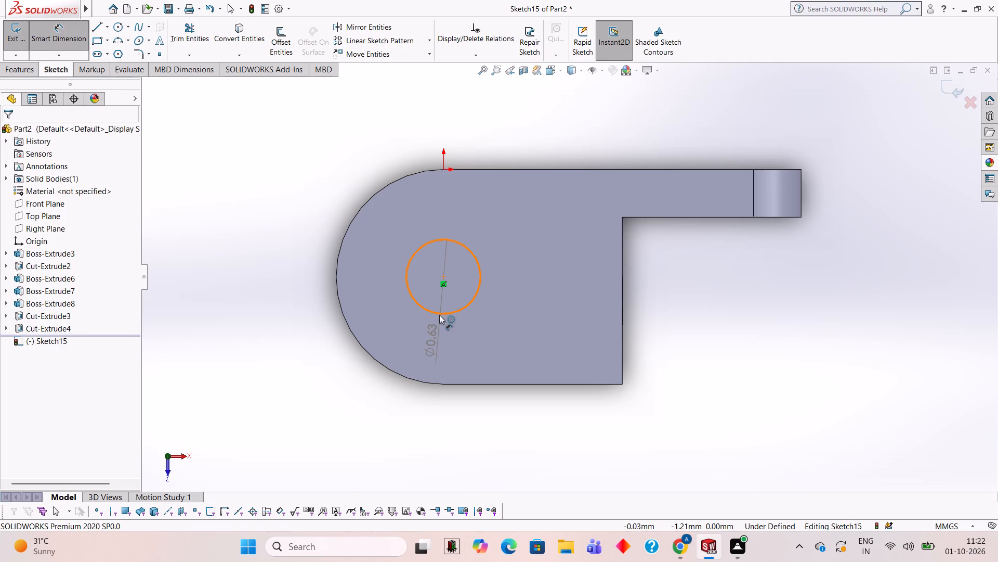
{"action": "left_click", "coordinate": [439, 315]}
{"action": "left_click", "coordinate": [297, 388]}
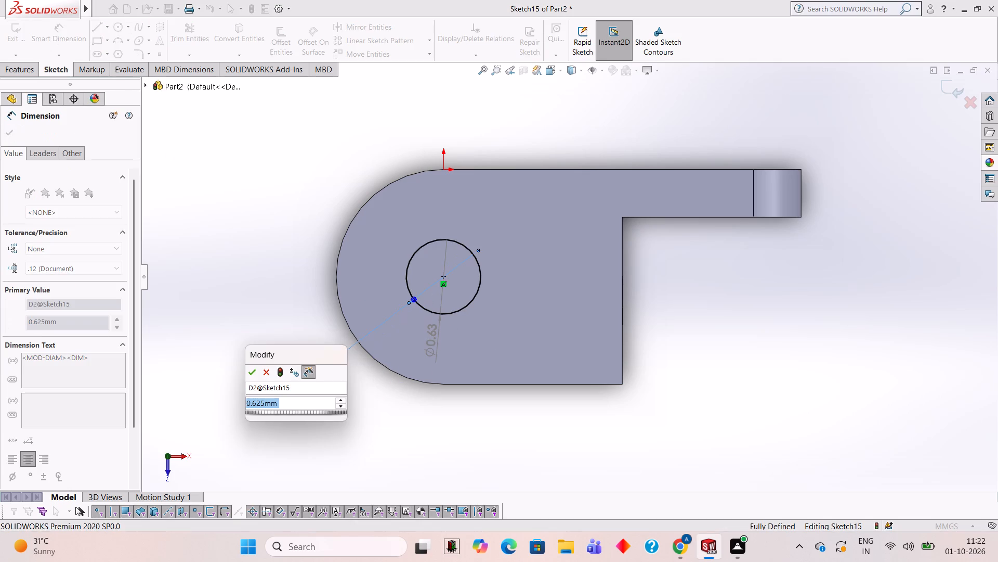
{"action": "left_click", "coordinate": [254, 373]}
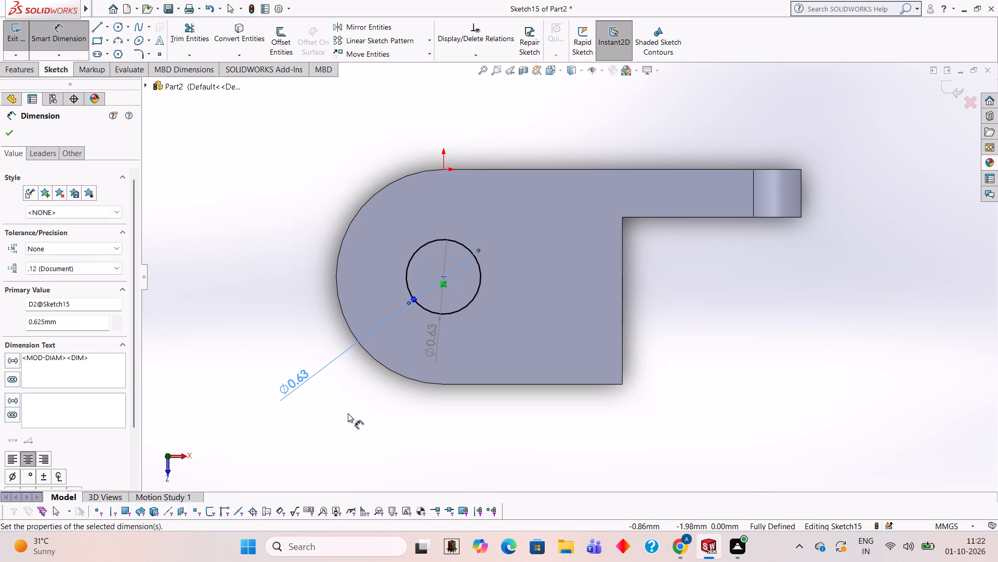
Cut the circle through the upper ear with a blind Extruded Cut 0.70 mm deep.
{"action": "left_click", "coordinate": [349, 413]}
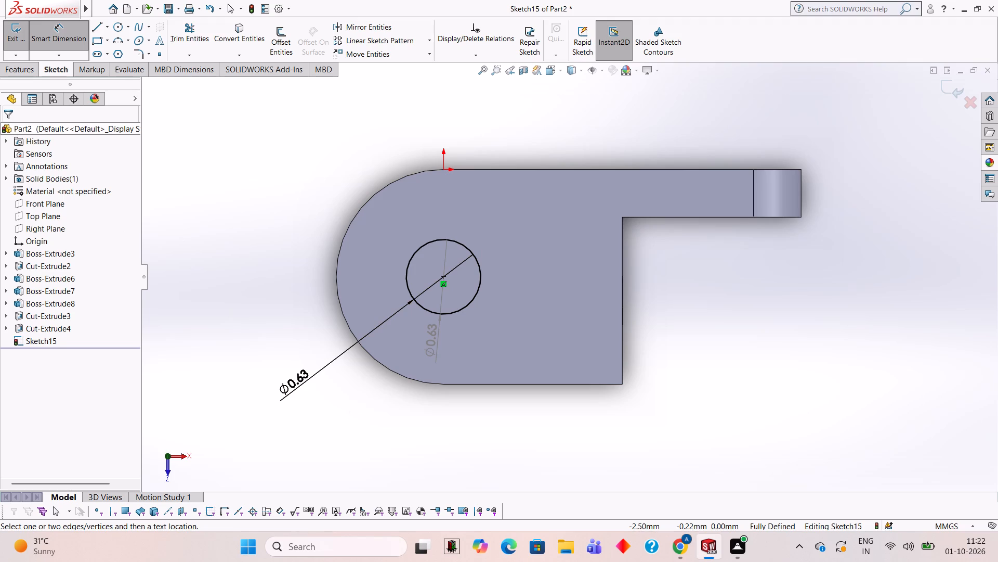
{"action": "left_click", "coordinate": [22, 73]}
{"action": "left_click", "coordinate": [167, 37]}
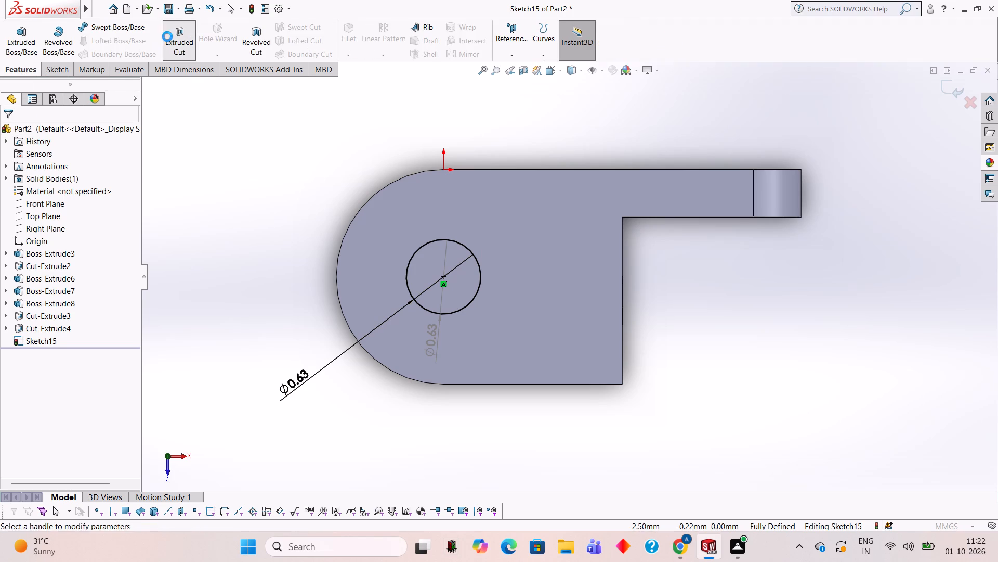
{"action": "middle_click_drag", "start_coordinate": [257, 241], "coordinate": [307, 210]}
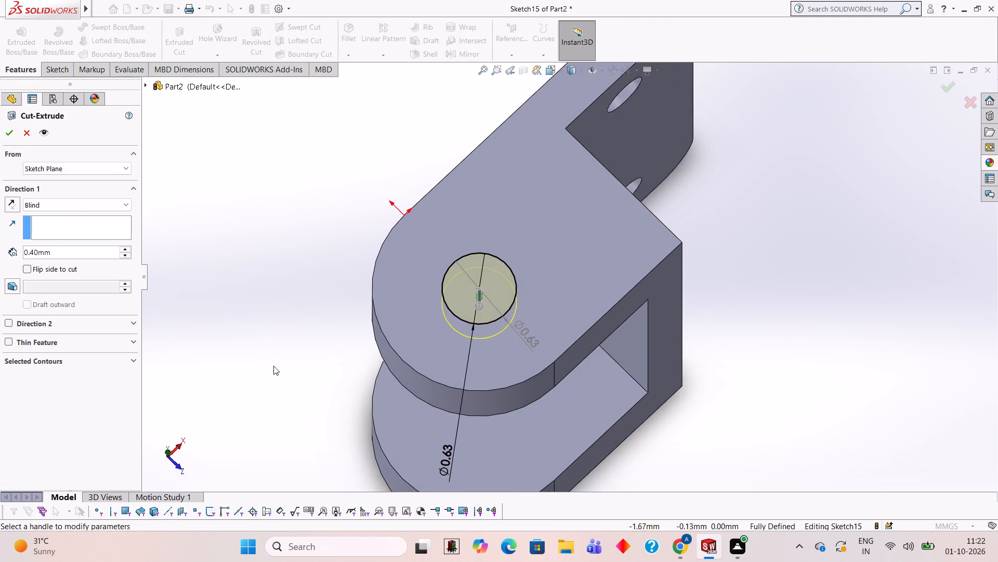
{"action": "middle_click_drag", "start_coordinate": [275, 371], "coordinate": [289, 239]}
{"action": "middle_click_drag", "start_coordinate": [271, 436], "coordinate": [291, 371]}
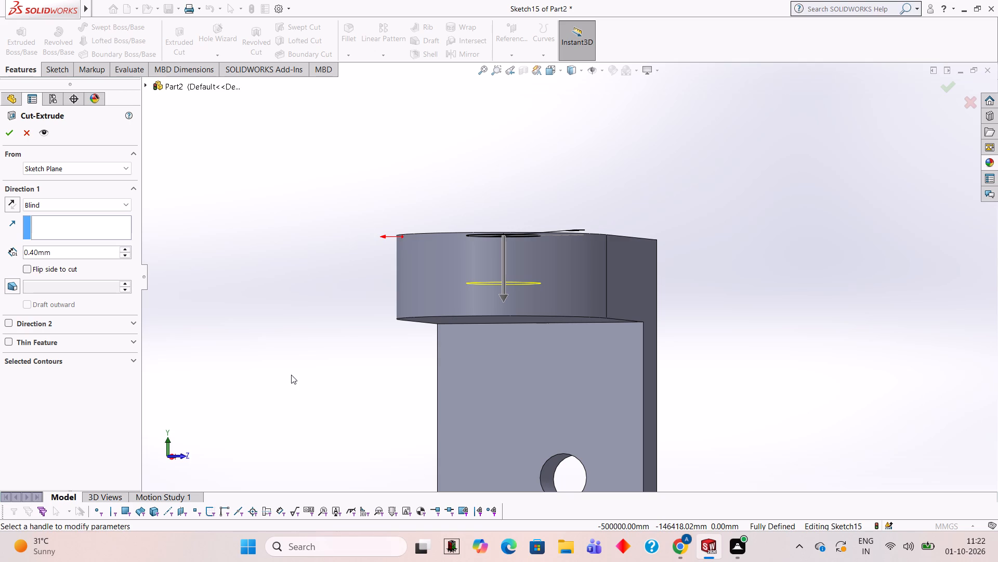
{"action": "left_click", "coordinate": [98, 257]}
{"action": "key", "text": "BackSpace"}
{"action": "key", "text": "BackSpace"}
{"action": "key", "text": "BackSpace"}
{"action": "key", "text": "BackSpace"}
{"action": "key", "text": "BackSpace"}
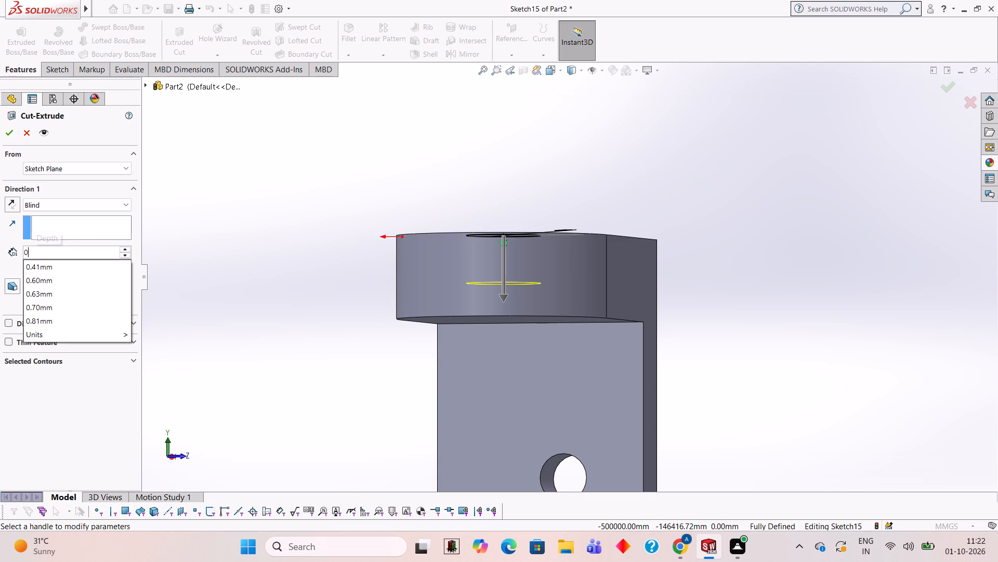
{"action": "type", "text": ".7"}
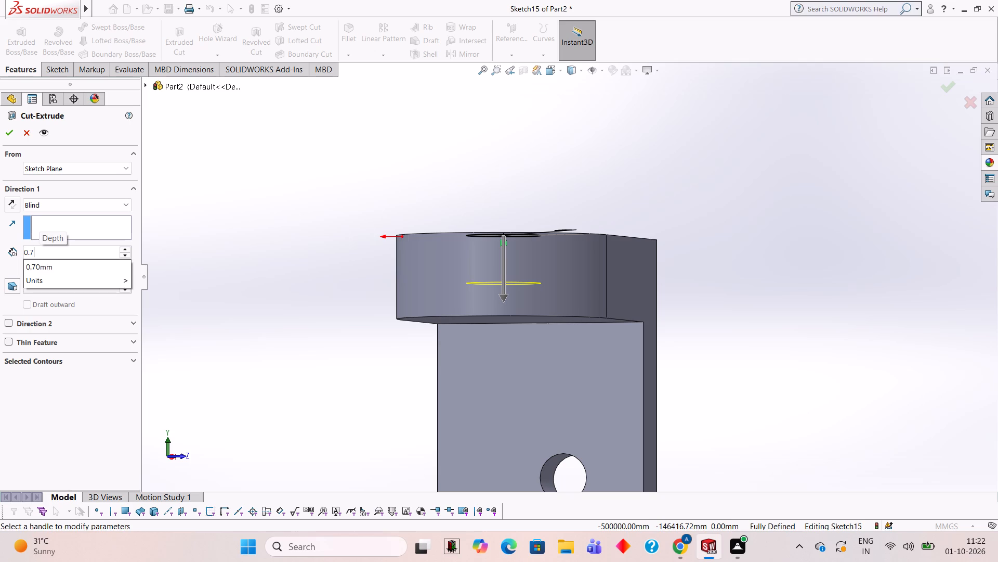
{"action": "key", "text": "Return"}
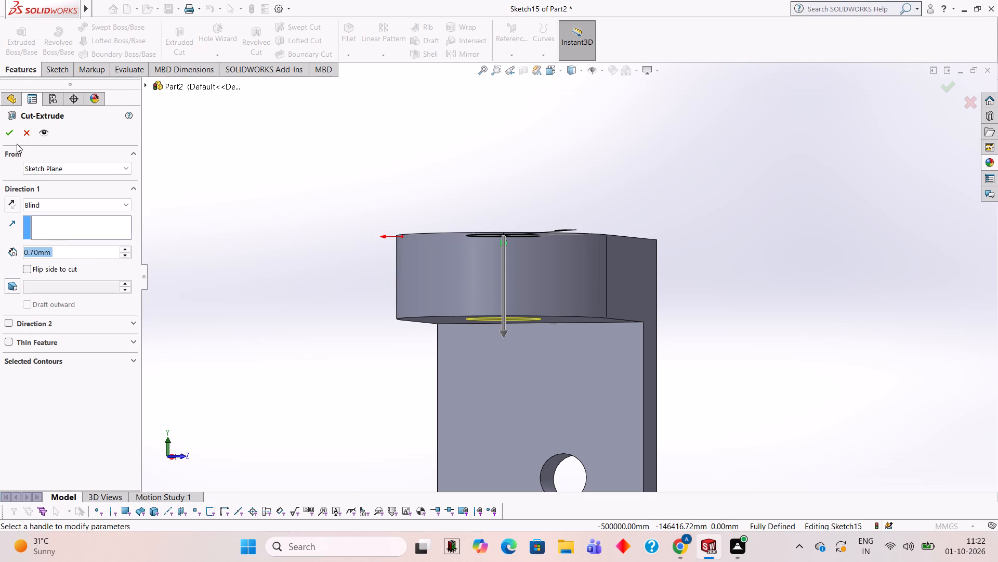
{"action": "left_click", "coordinate": [9, 136]}
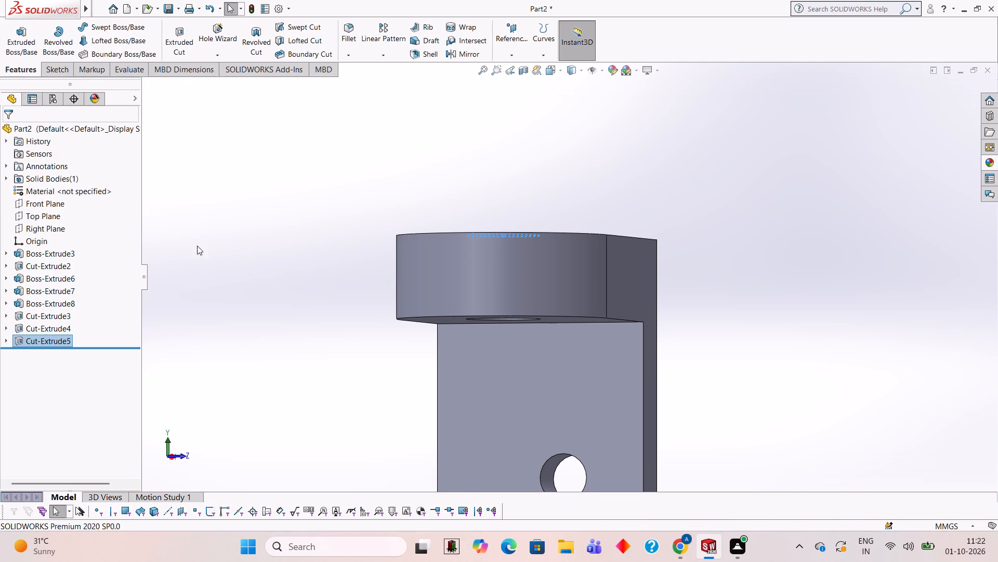
{"action": "left_click", "coordinate": [237, 247]}
Start a sketch on the lower ear's bottom face and view it face-on.
{"action": "scroll", "coordinate": [376, 347], "scroll_direction": "up", "scroll_amount": 4}
{"action": "middle_click_drag", "start_coordinate": [840, 209], "coordinate": [799, 291]}
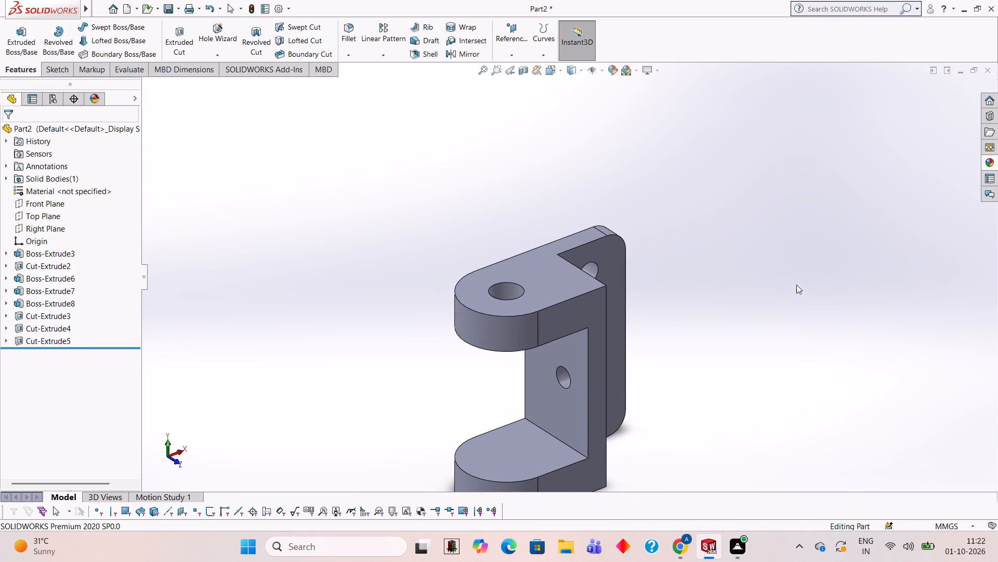
{"action": "middle_click_drag", "start_coordinate": [736, 379], "coordinate": [683, 238]}
{"action": "middle_click_drag", "start_coordinate": [721, 389], "coordinate": [713, 237]}
{"action": "left_click", "coordinate": [510, 400]}
{"action": "left_click", "coordinate": [557, 368]}
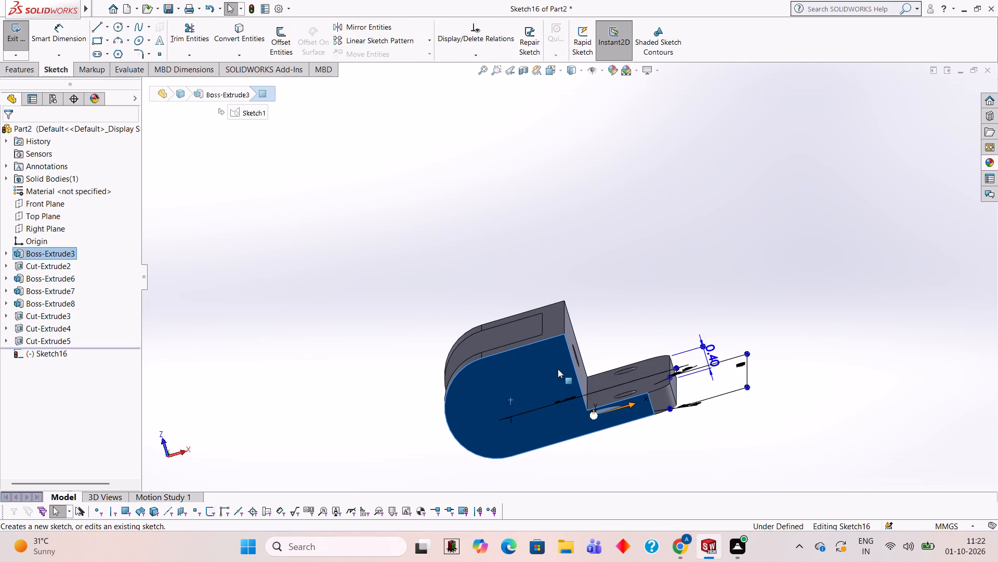
{"action": "key", "text": "ctrl+8"}
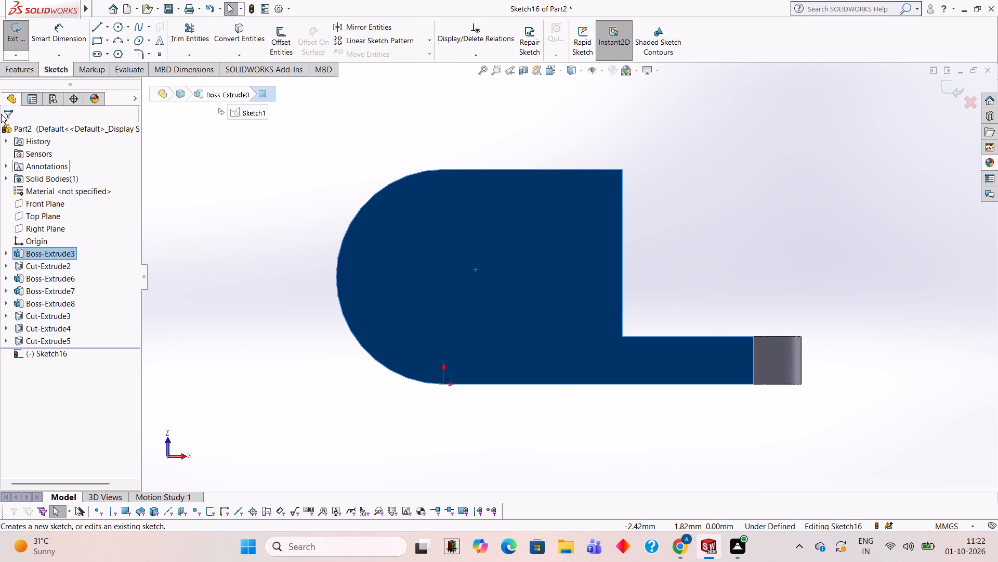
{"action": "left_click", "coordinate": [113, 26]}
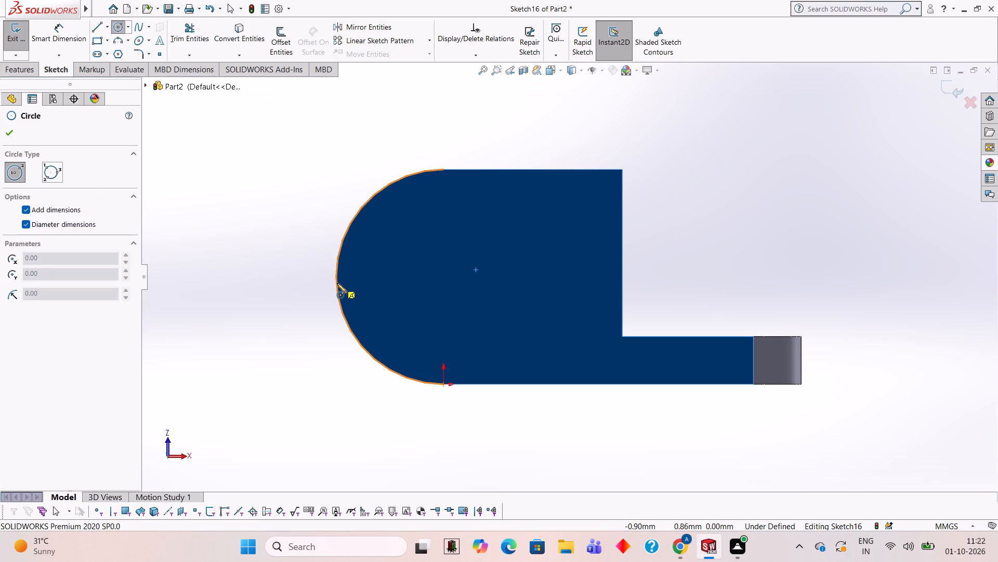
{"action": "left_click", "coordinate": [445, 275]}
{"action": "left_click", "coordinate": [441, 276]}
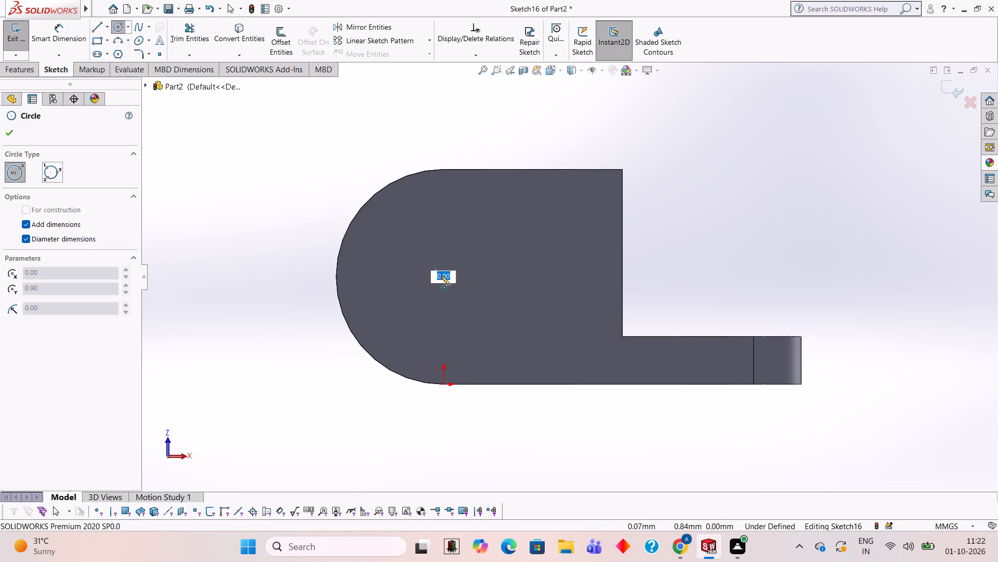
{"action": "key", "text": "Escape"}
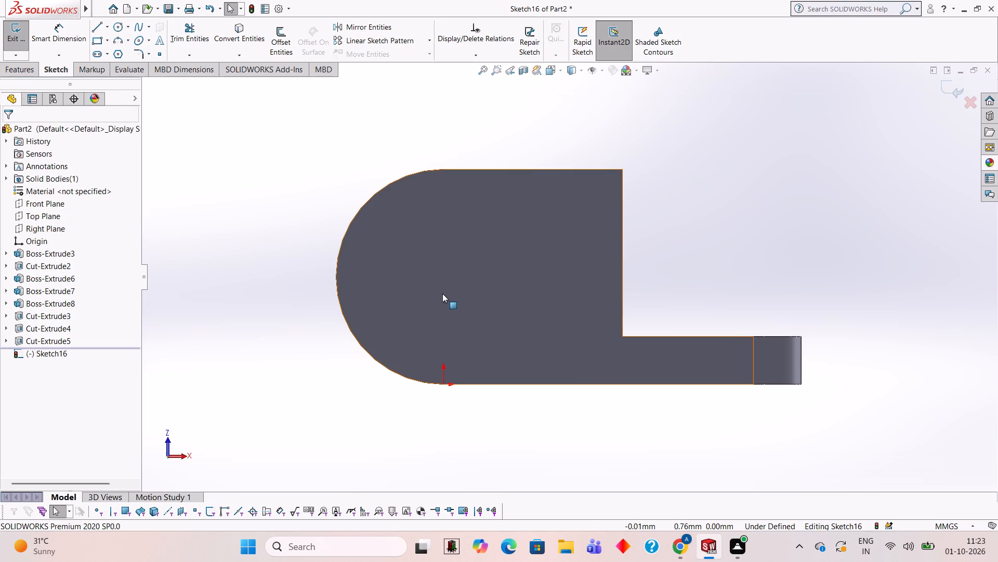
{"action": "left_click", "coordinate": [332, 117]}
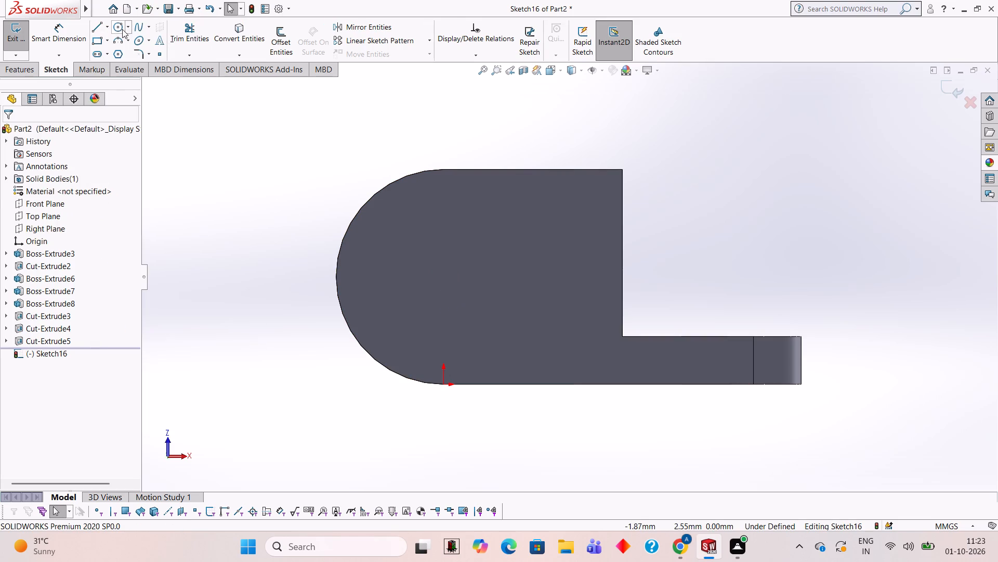
Draw a 0.625 mm diameter circle centred on the rounded end's arc centre on the lower ear's bottom face.
{"action": "left_click", "coordinate": [122, 28]}
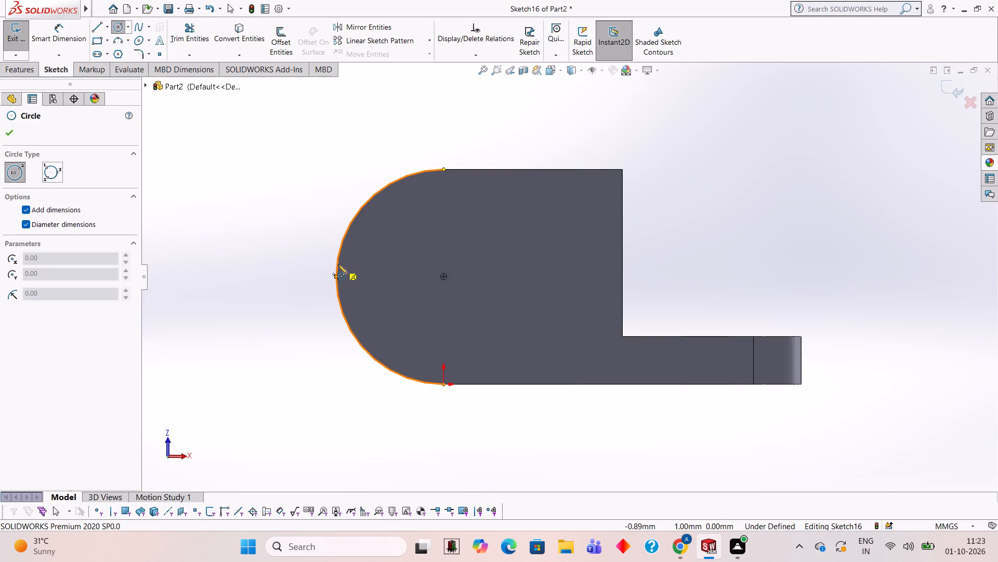
{"action": "left_click", "coordinate": [442, 275]}
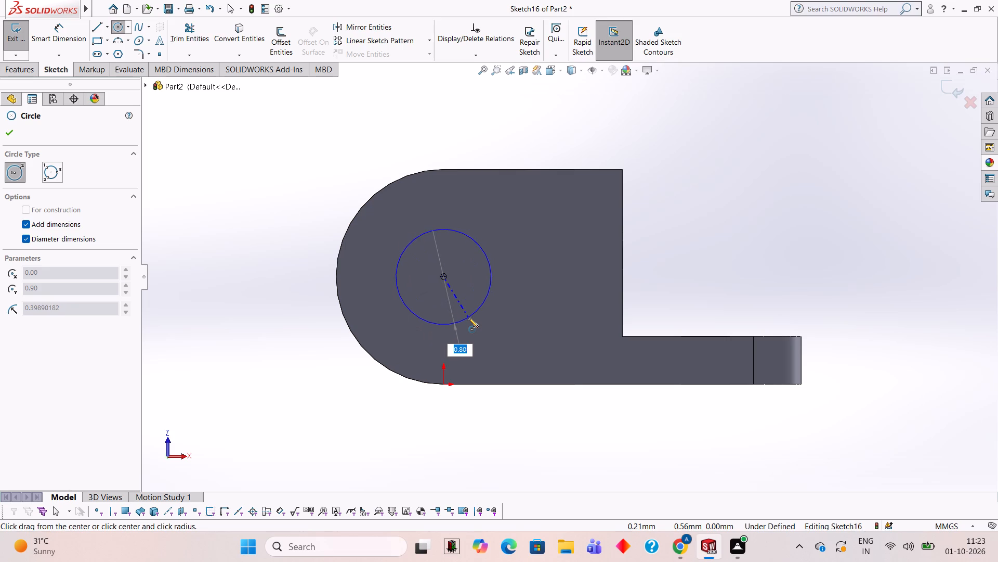
{"action": "type", "text": "0."}
{"action": "type", "text": "625"}
{"action": "key", "text": "Return"}
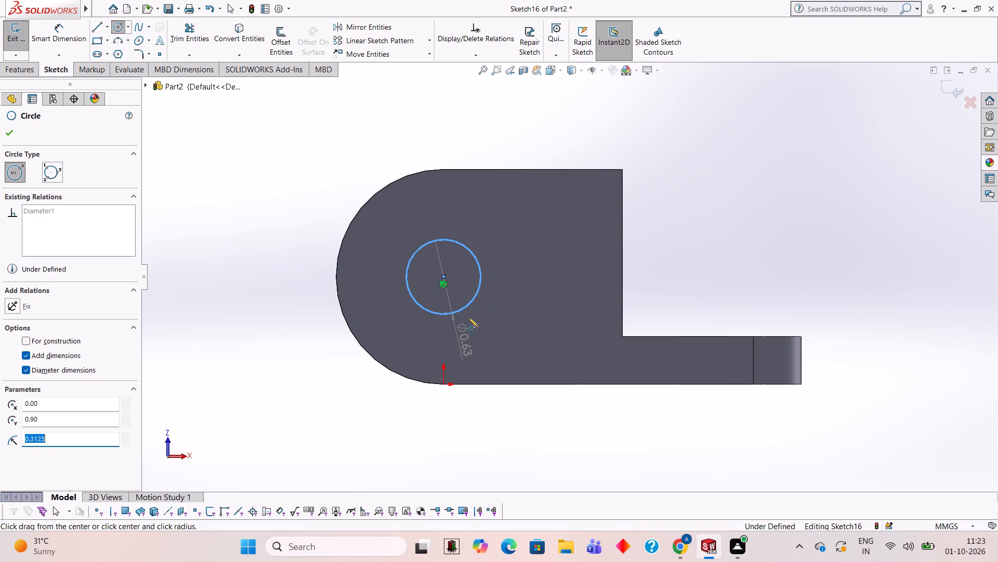
{"action": "middle_click_drag", "start_coordinate": [592, 194], "coordinate": [607, 368]}
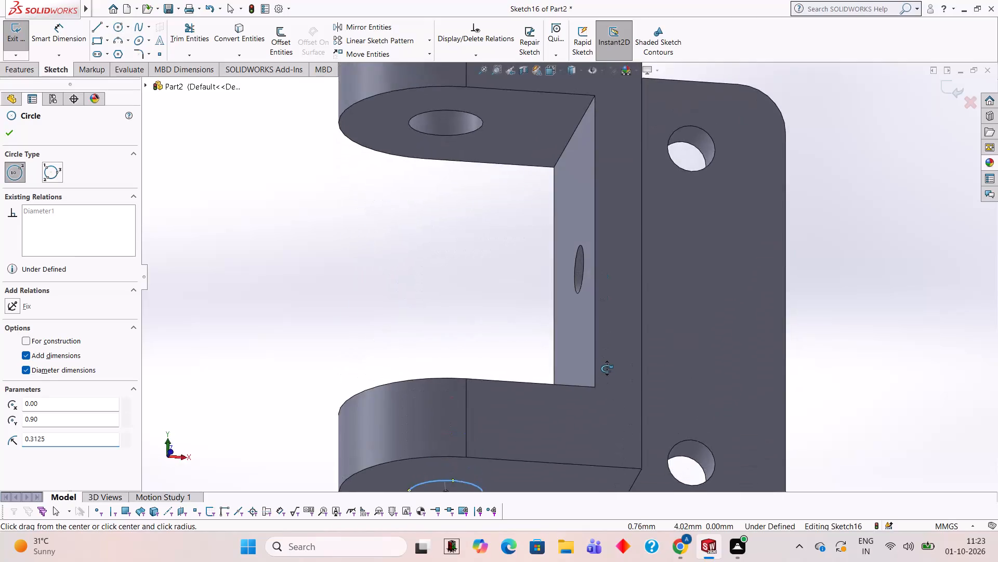
{"action": "middle_click_drag", "start_coordinate": [607, 368], "coordinate": [590, 272]}
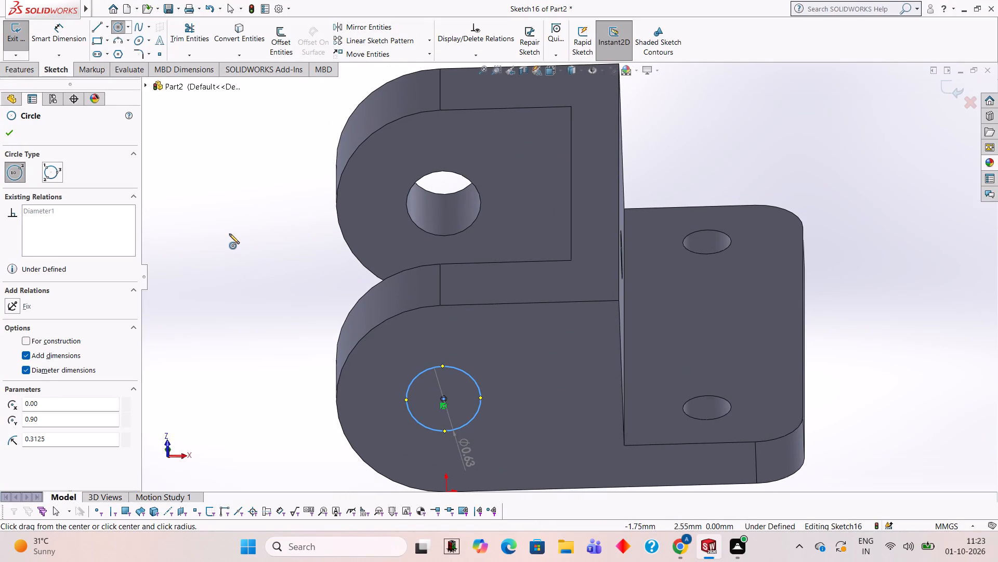
{"action": "left_click", "coordinate": [11, 128]}
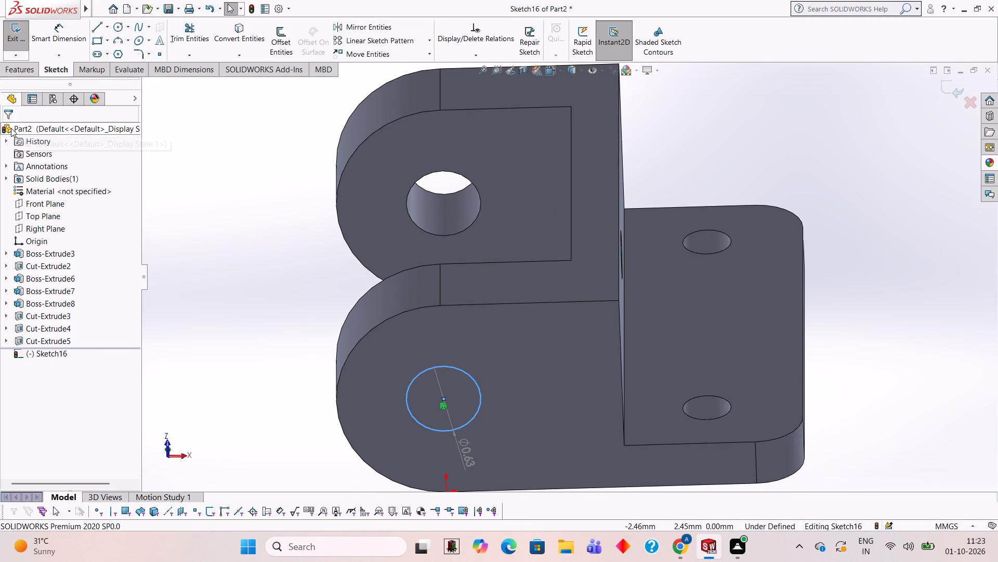
Cut the circle through the lower ear with a blind Extruded Cut 0.70 mm deep.
{"action": "left_click", "coordinate": [34, 67]}
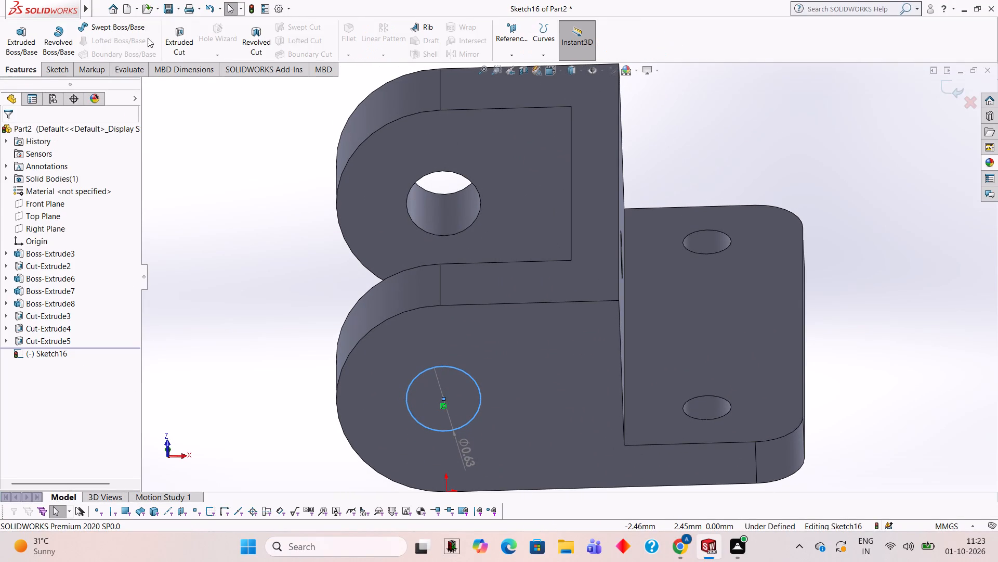
{"action": "left_click", "coordinate": [179, 38]}
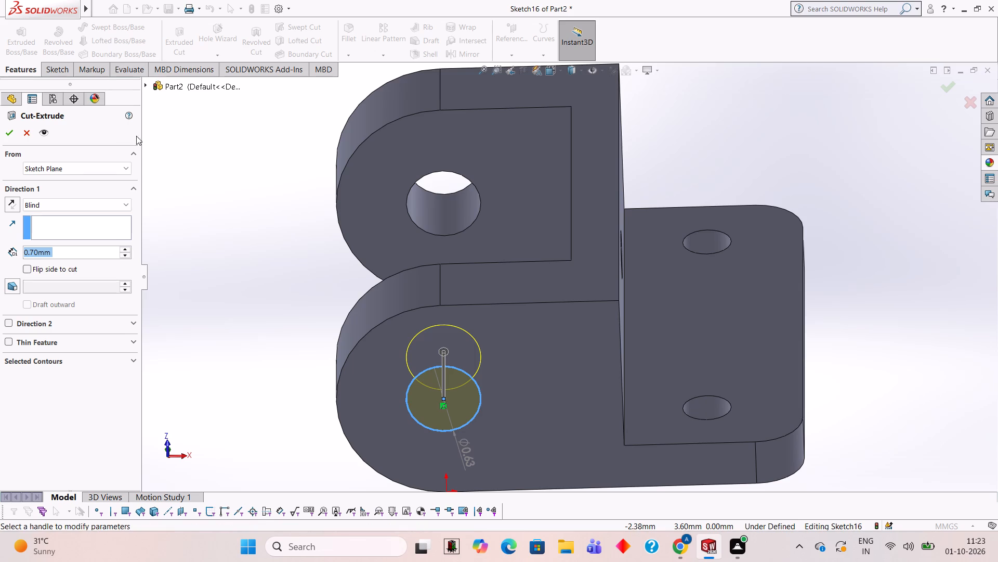
{"action": "left_click", "coordinate": [5, 136]}
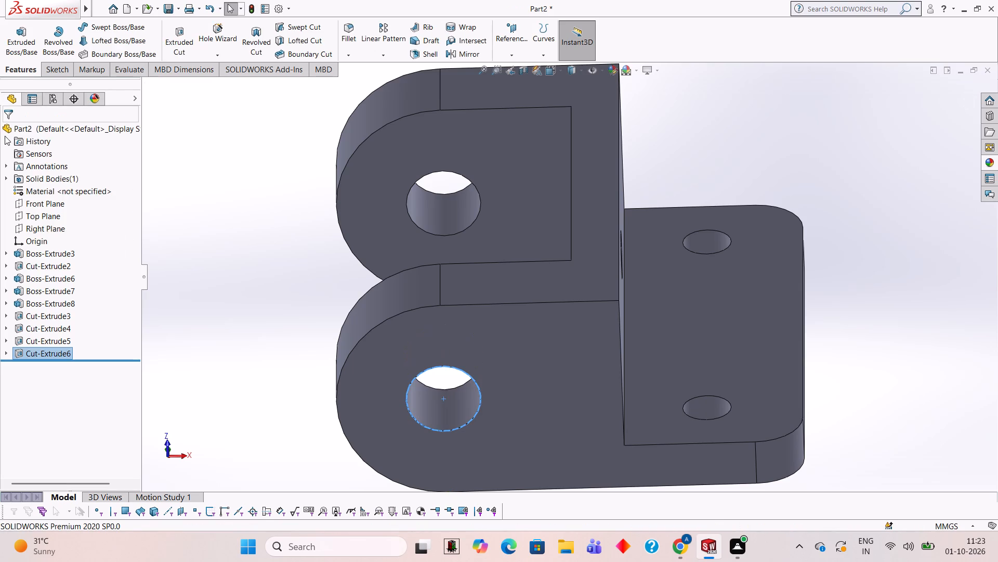
{"action": "left_click", "coordinate": [179, 270]}
Examine the bracket from several sides, checking the ear holes, web hole and plate holes.
{"action": "scroll", "coordinate": [179, 270], "scroll_direction": "up", "scroll_amount": 2}
{"action": "middle_click_drag", "start_coordinate": [361, 389], "coordinate": [357, 268]}
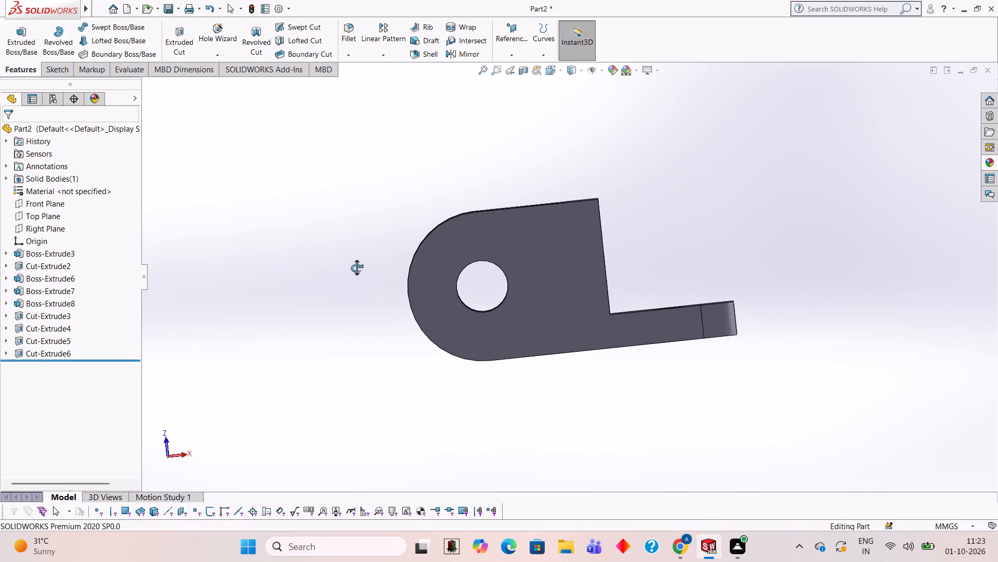
{"action": "middle_click_drag", "start_coordinate": [357, 268], "coordinate": [373, 352]}
{"action": "scroll", "coordinate": [484, 276], "scroll_direction": "down", "scroll_amount": 1}
{"action": "scroll", "coordinate": [484, 276], "scroll_direction": "up", "scroll_amount": 3}
{"action": "middle_click_drag", "start_coordinate": [484, 281], "coordinate": [474, 327]}
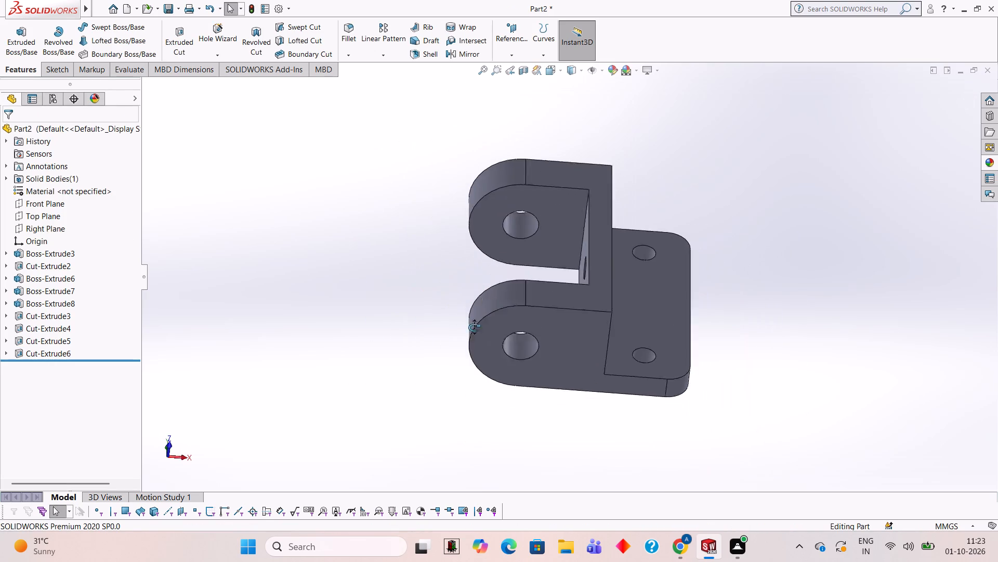
{"action": "middle_click_drag", "start_coordinate": [474, 327], "coordinate": [452, 412]}
{"action": "scroll", "coordinate": [459, 381], "scroll_direction": "down", "scroll_amount": 1}
{"action": "scroll", "coordinate": [650, 322], "scroll_direction": "up", "scroll_amount": 3}
{"action": "middle_click_drag", "start_coordinate": [659, 317], "coordinate": [647, 398]}
{"action": "scroll", "coordinate": [647, 361], "scroll_direction": "down", "scroll_amount": 1}
{"action": "scroll", "coordinate": [568, 233], "scroll_direction": "down", "scroll_amount": 1}
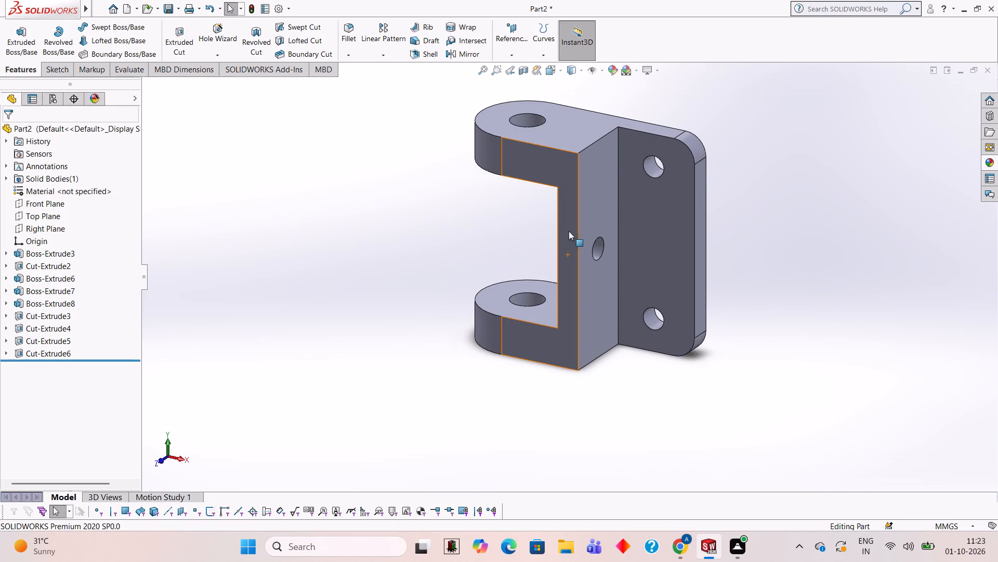
{"action": "scroll", "coordinate": [651, 116], "scroll_direction": "down", "scroll_amount": 1}
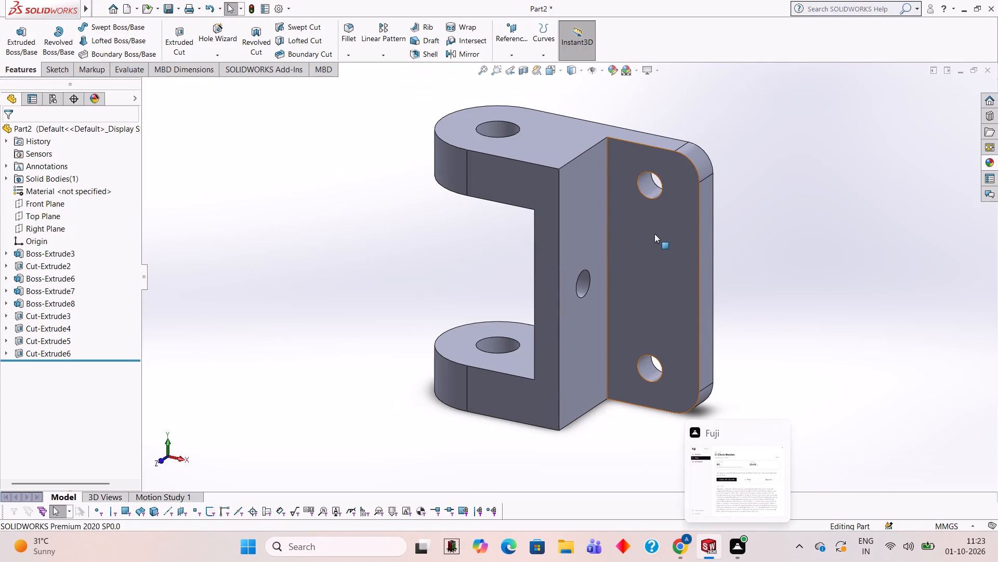
{"action": "scroll", "coordinate": [652, 230], "scroll_direction": "up", "scroll_amount": 1}
{"action": "scroll", "coordinate": [655, 220], "scroll_direction": "down", "scroll_amount": 1}
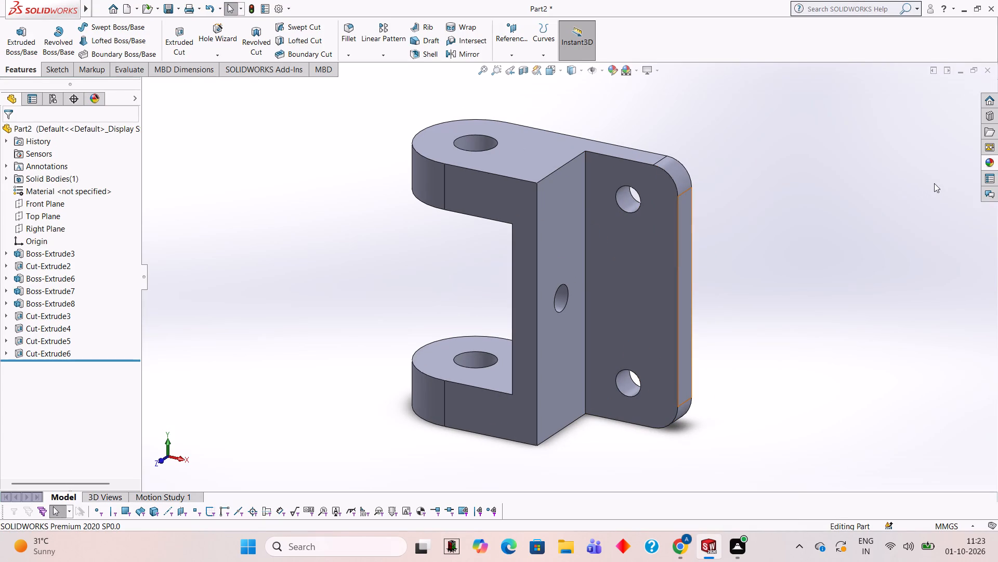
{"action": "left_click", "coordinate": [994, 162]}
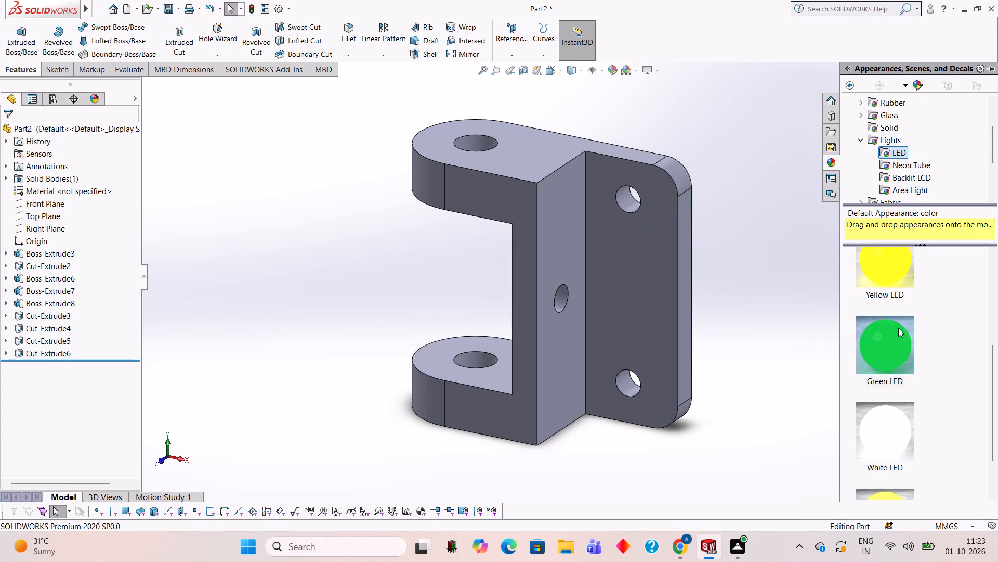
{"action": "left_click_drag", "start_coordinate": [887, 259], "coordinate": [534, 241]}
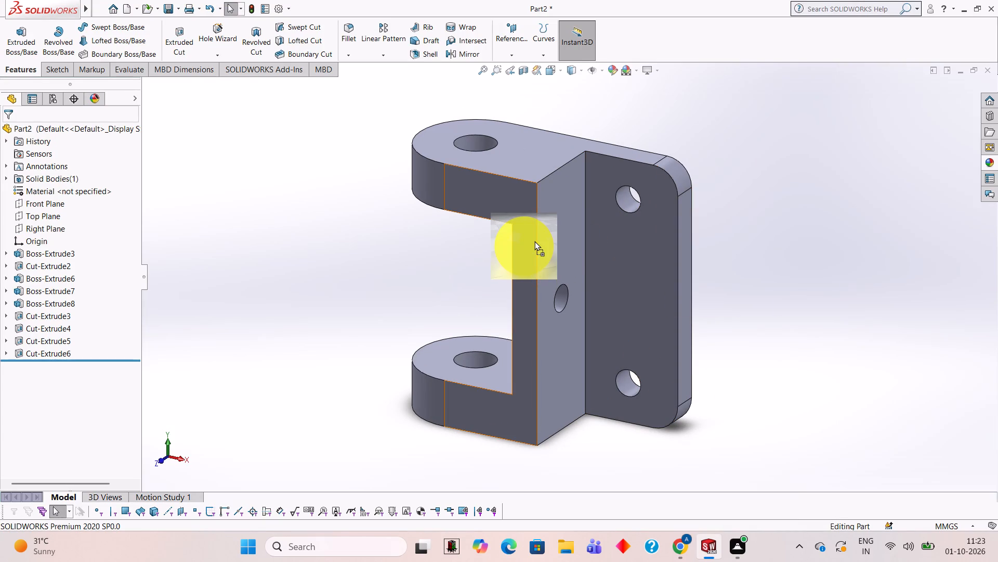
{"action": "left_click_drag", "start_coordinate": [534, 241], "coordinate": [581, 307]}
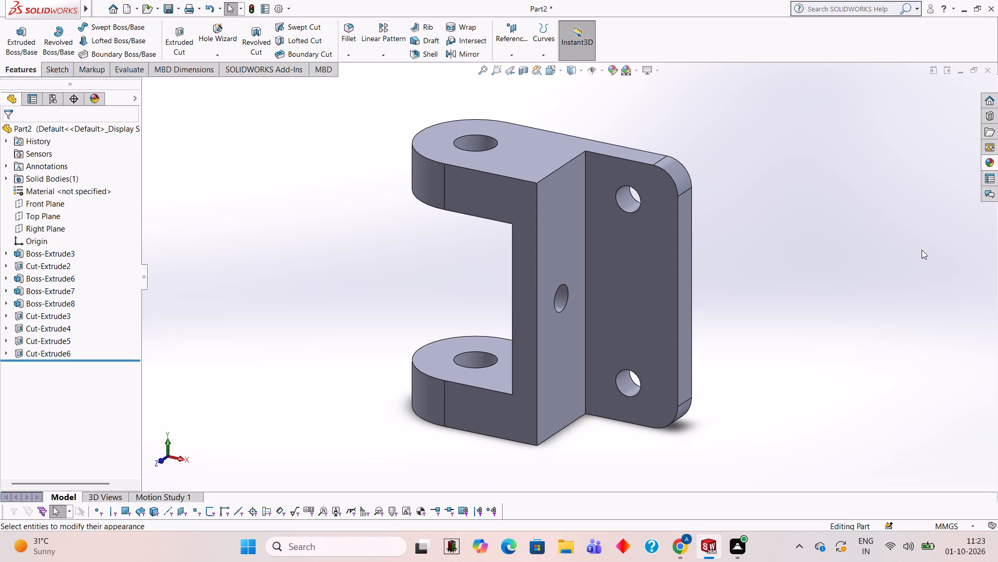
Apply the Red LED appearance to the whole bracket body.
{"action": "left_click", "coordinate": [990, 165]}
{"action": "scroll", "coordinate": [934, 264], "scroll_direction": "up", "scroll_amount": 2}
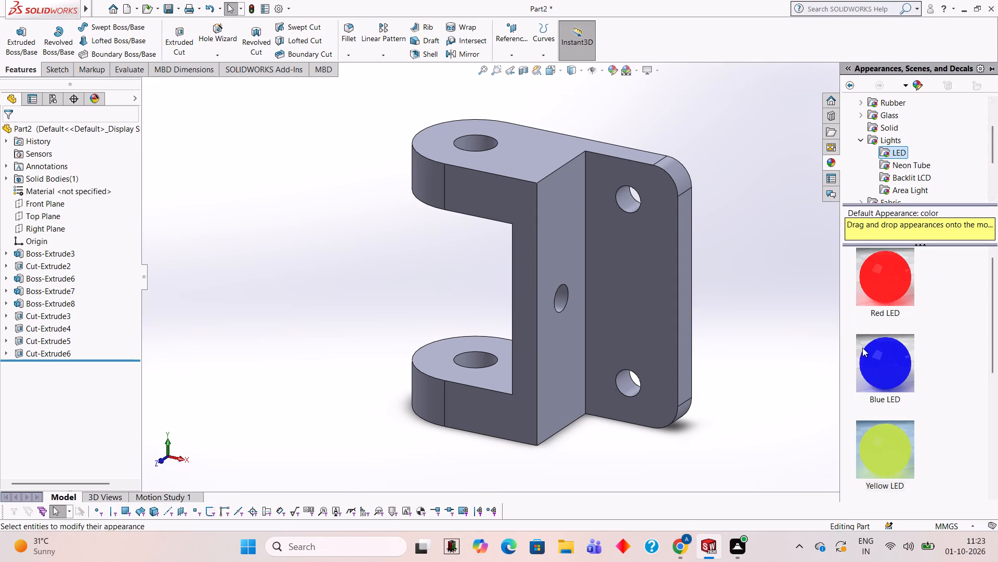
{"action": "left_click_drag", "start_coordinate": [874, 269], "coordinate": [596, 225]}
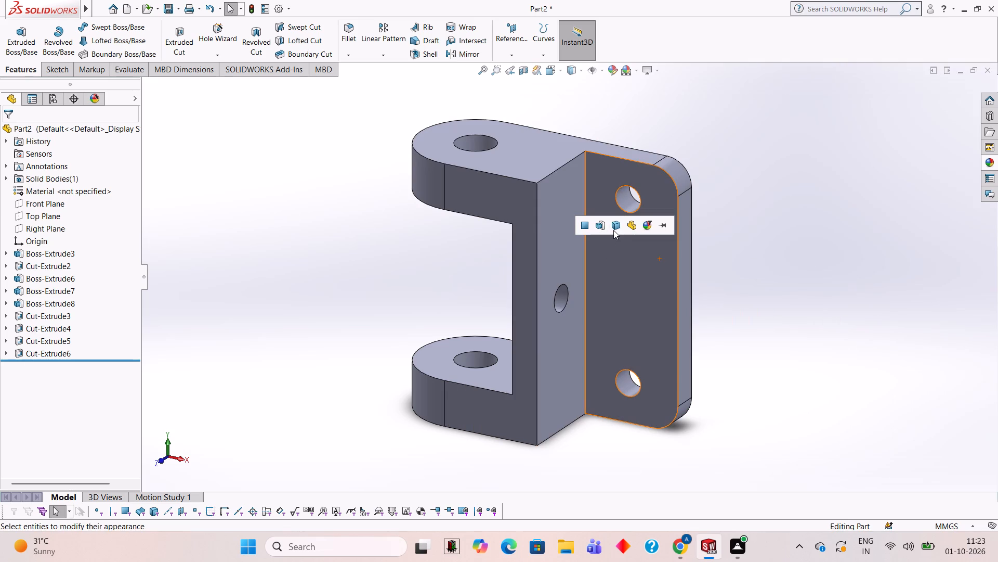
{"action": "left_click", "coordinate": [613, 230]}
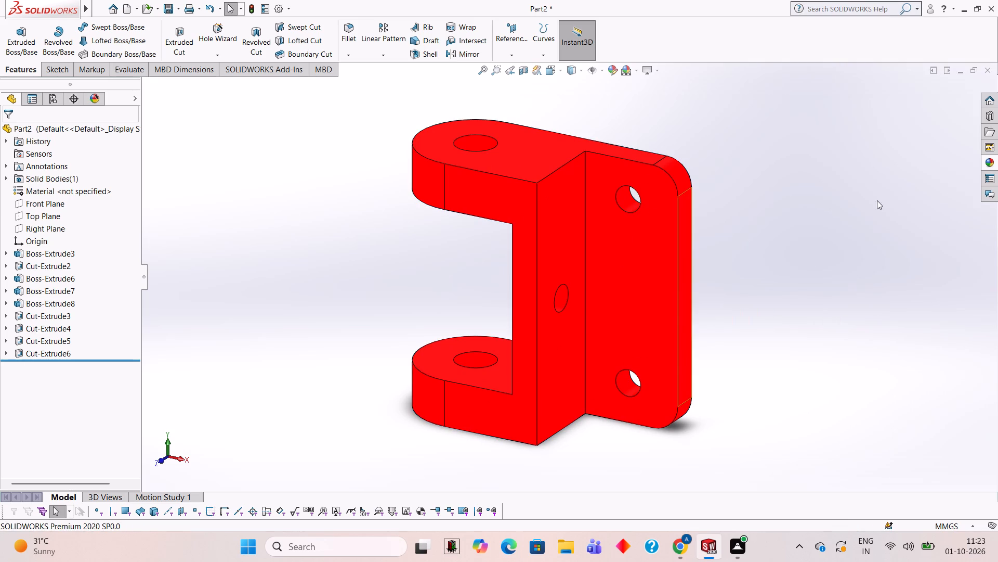
Apply the Blue LED appearance to the C-shaped side face of the clevis, on the side away from the plate.
{"action": "left_click", "coordinate": [995, 161]}
{"action": "left_click_drag", "start_coordinate": [889, 359], "coordinate": [689, 310]}
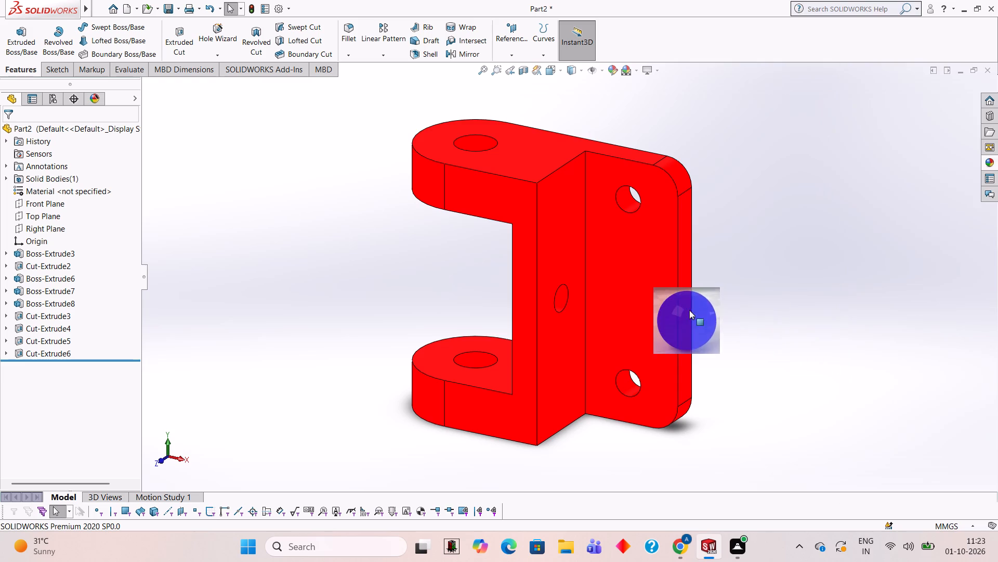
{"action": "left_click_drag", "start_coordinate": [689, 310], "coordinate": [477, 175]}
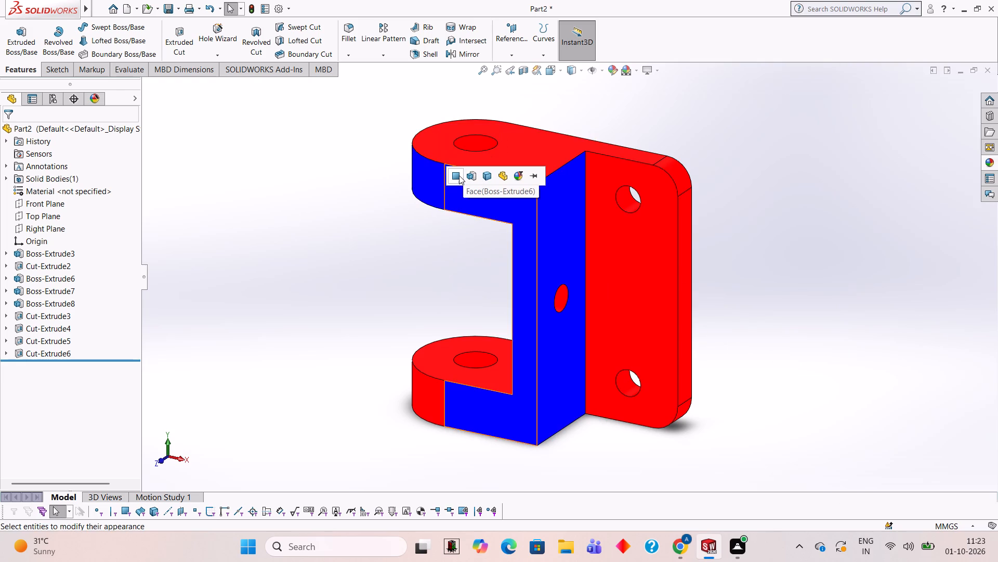
{"action": "left_click", "coordinate": [459, 175]}
Apply the Blue LED appearance to the opposite flat side face, which spans the two-hole plate and the clevis.
{"action": "middle_click_drag", "start_coordinate": [544, 211], "coordinate": [599, 244]}
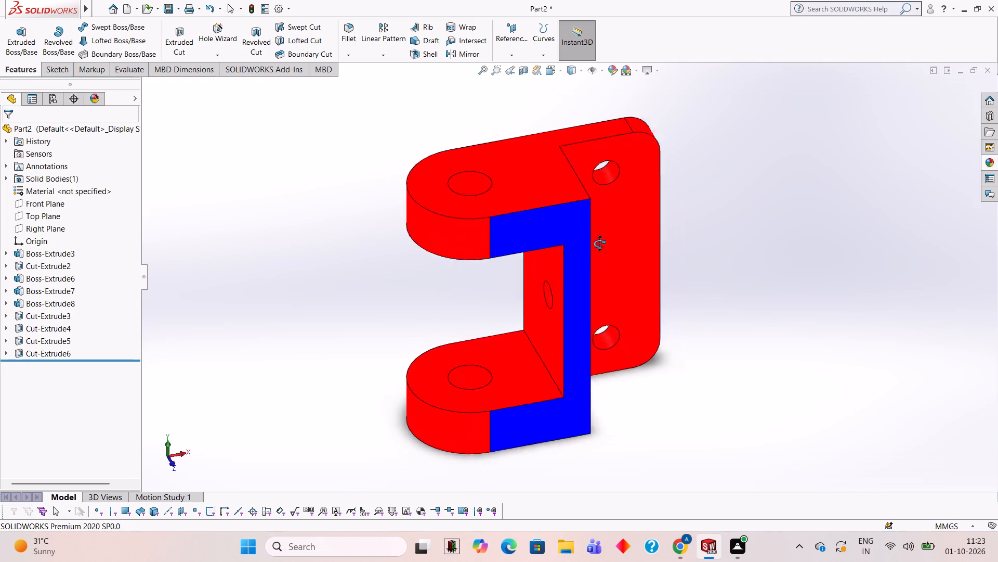
{"action": "middle_click_drag", "start_coordinate": [599, 244], "coordinate": [760, 224]}
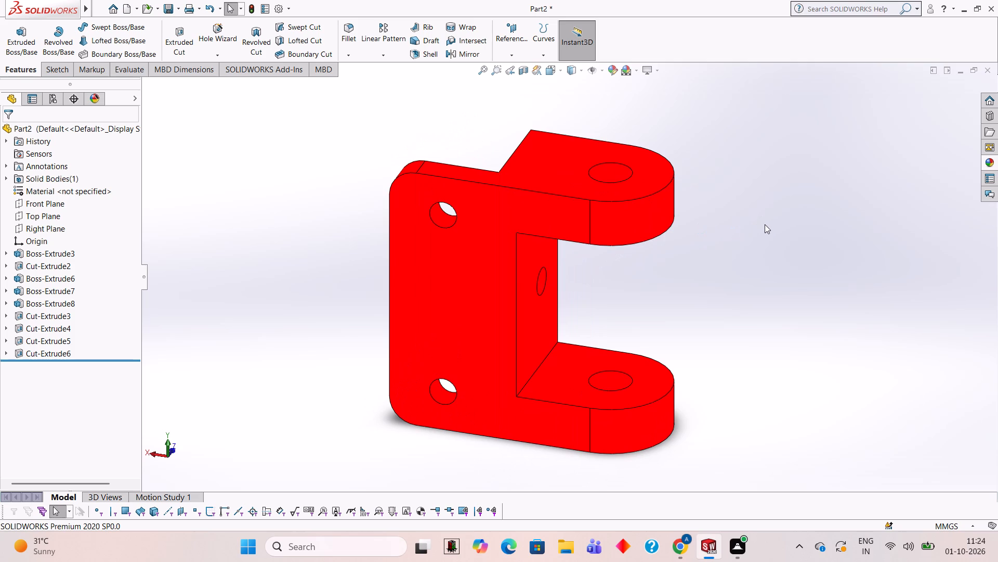
{"action": "left_click", "coordinate": [991, 163]}
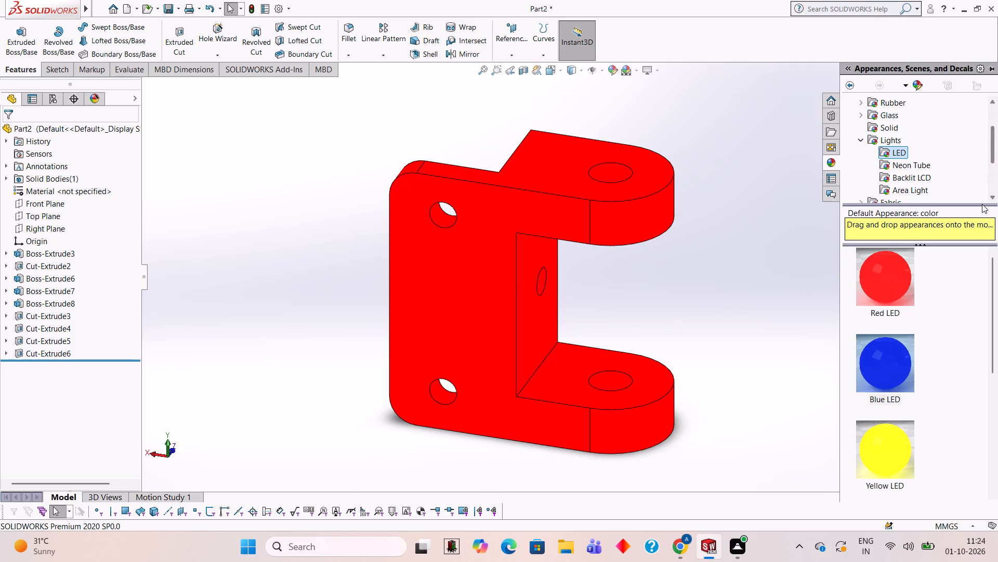
{"action": "left_click_drag", "start_coordinate": [899, 353], "coordinate": [501, 221]}
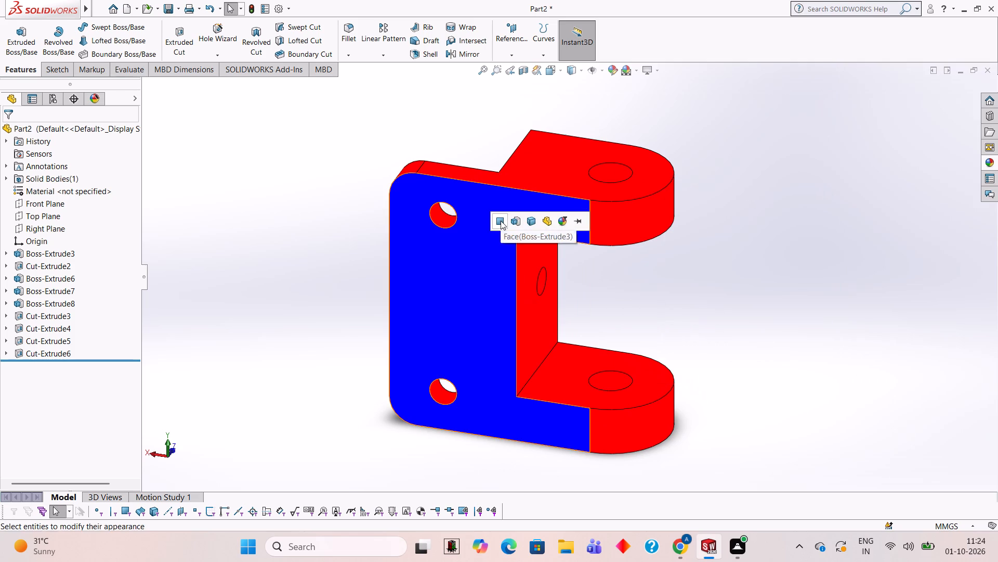
{"action": "left_click", "coordinate": [501, 221]}
Apply the Blue LED appearance to the rounded end face of the upper ear.
{"action": "middle_click_drag", "start_coordinate": [738, 212], "coordinate": [652, 203]}
{"action": "scroll", "coordinate": [652, 206], "scroll_direction": "up", "scroll_amount": 1}
{"action": "middle_click_drag", "start_coordinate": [652, 205], "coordinate": [584, 242]}
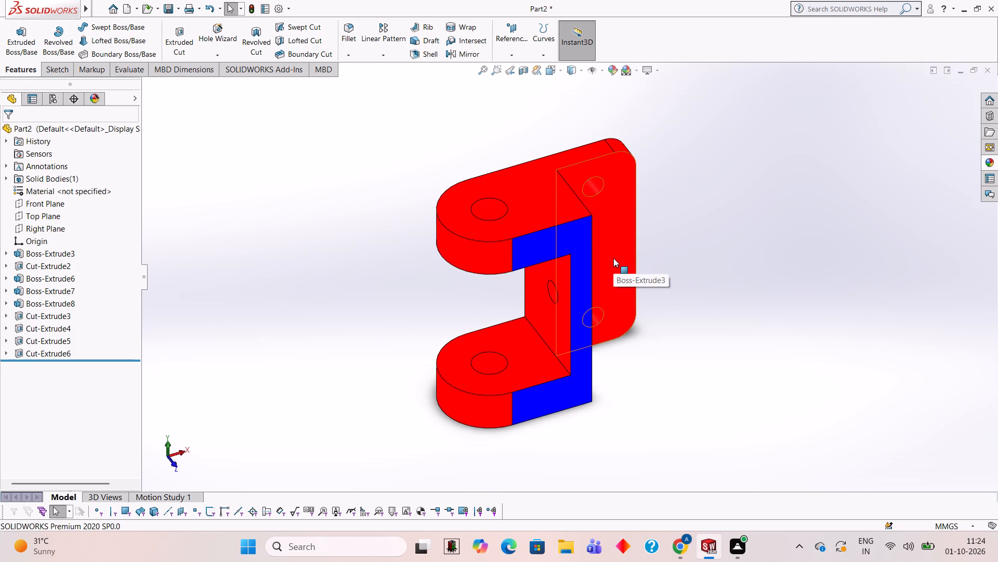
{"action": "middle_click_drag", "start_coordinate": [633, 222], "coordinate": [694, 223]}
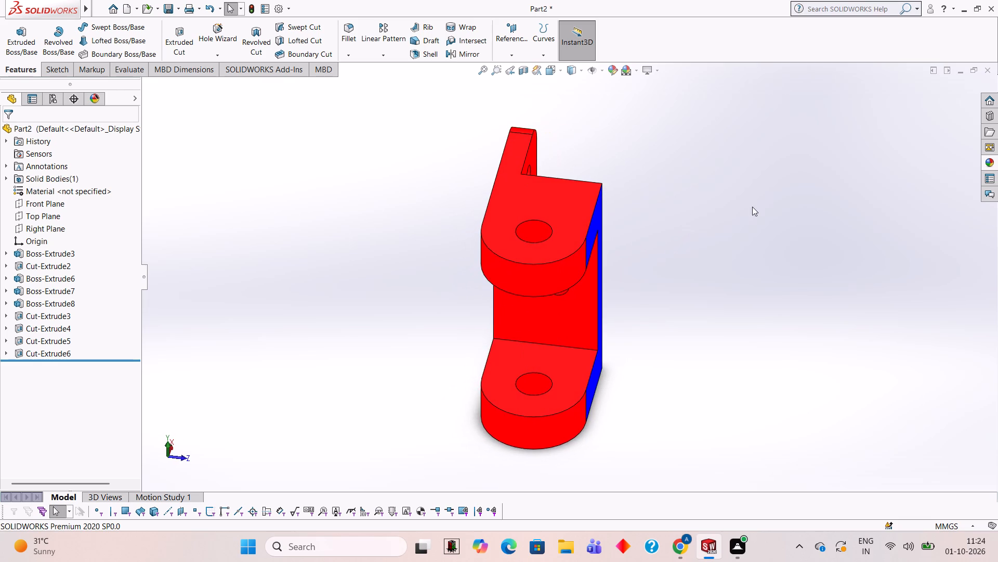
{"action": "left_click", "coordinate": [995, 162]}
{"action": "left_click_drag", "start_coordinate": [886, 372], "coordinate": [606, 340]}
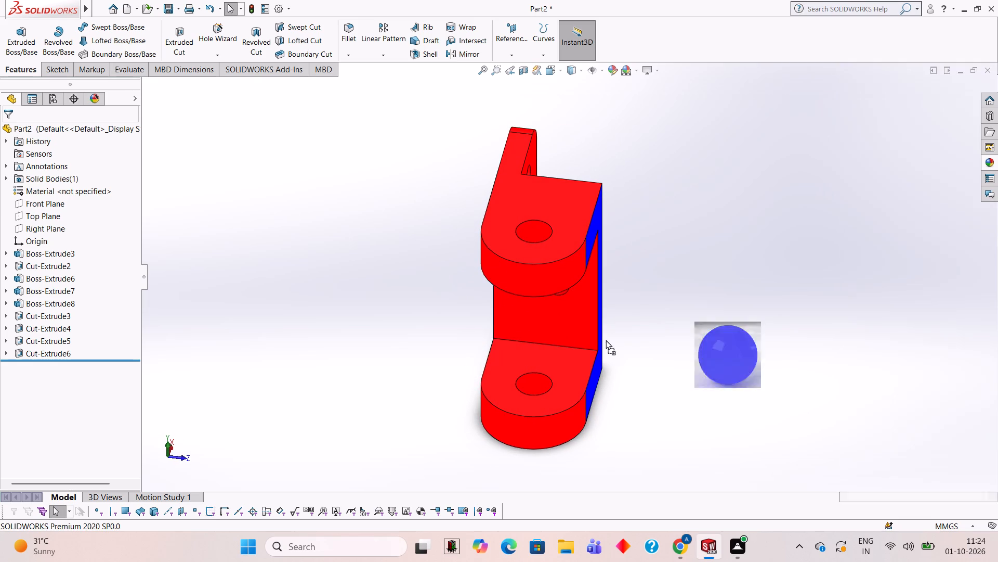
{"action": "left_click_drag", "start_coordinate": [606, 340], "coordinate": [541, 290]}
{"action": "left_click", "coordinate": [541, 290]}
Apply the Blue LED appearance to the rounded end face of the lower ear.
{"action": "middle_click_drag", "start_coordinate": [589, 362], "coordinate": [584, 315]}
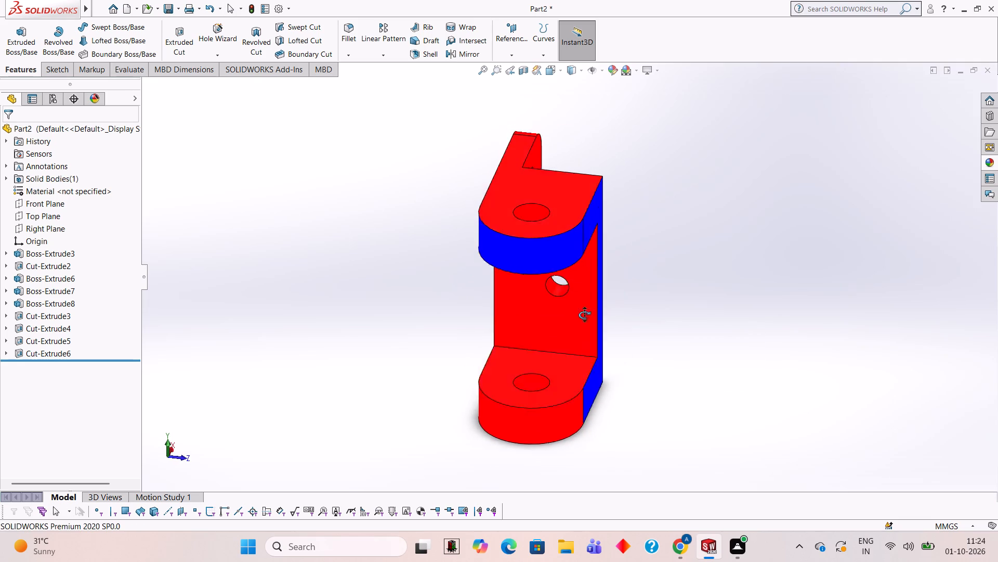
{"action": "middle_click_drag", "start_coordinate": [584, 315], "coordinate": [583, 297]}
{"action": "scroll", "coordinate": [543, 328], "scroll_direction": "down", "scroll_amount": 3}
{"action": "scroll", "coordinate": [597, 444], "scroll_direction": "up", "scroll_amount": 1}
{"action": "middle_click_drag", "start_coordinate": [584, 416], "coordinate": [585, 392]}
{"action": "scroll", "coordinate": [587, 394], "scroll_direction": "down", "scroll_amount": 2}
{"action": "left_click", "coordinate": [989, 160]}
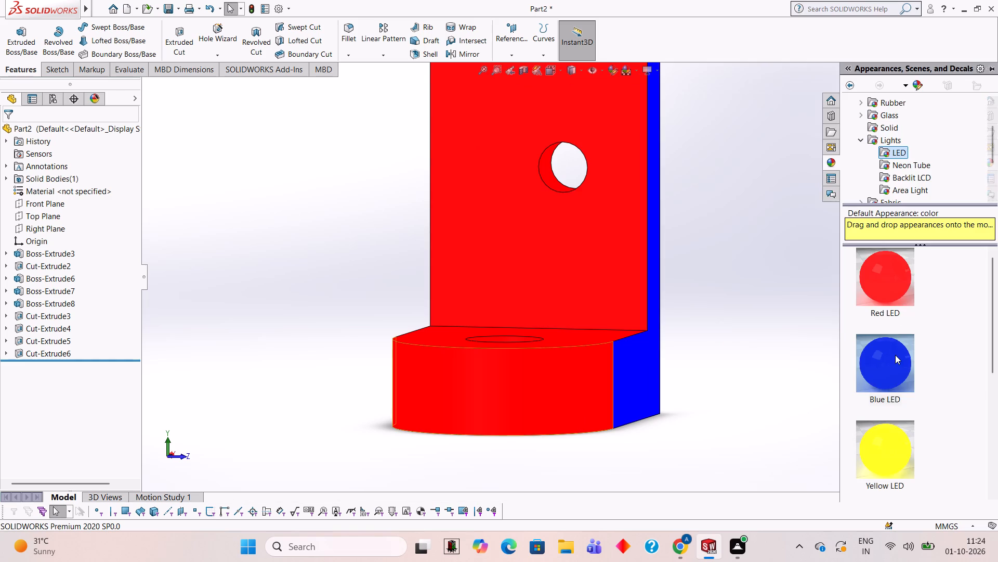
{"action": "left_click_drag", "start_coordinate": [895, 355], "coordinate": [562, 358]}
{"action": "left_click", "coordinate": [562, 358]}
Apply the Blue LED appearance to the narrow vertical outer edge face of the two-hole plate.
{"action": "scroll", "coordinate": [690, 313], "scroll_direction": "up", "scroll_amount": 3}
{"action": "middle_click_drag", "start_coordinate": [687, 293], "coordinate": [628, 339]}
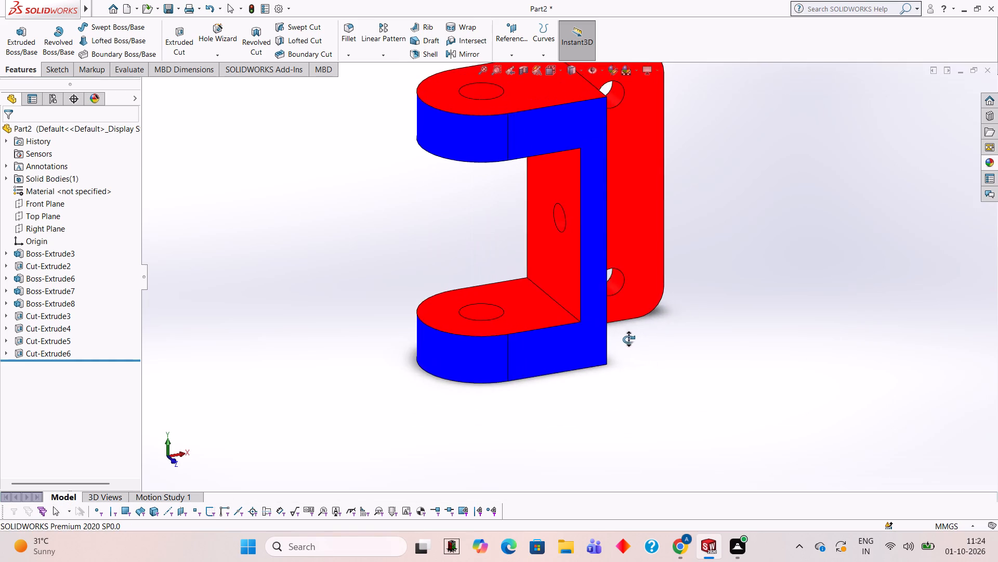
{"action": "middle_click_drag", "start_coordinate": [628, 339], "coordinate": [627, 339]}
{"action": "scroll", "coordinate": [626, 340], "scroll_direction": "up", "scroll_amount": 2}
{"action": "middle_click_drag", "start_coordinate": [633, 218], "coordinate": [504, 246]}
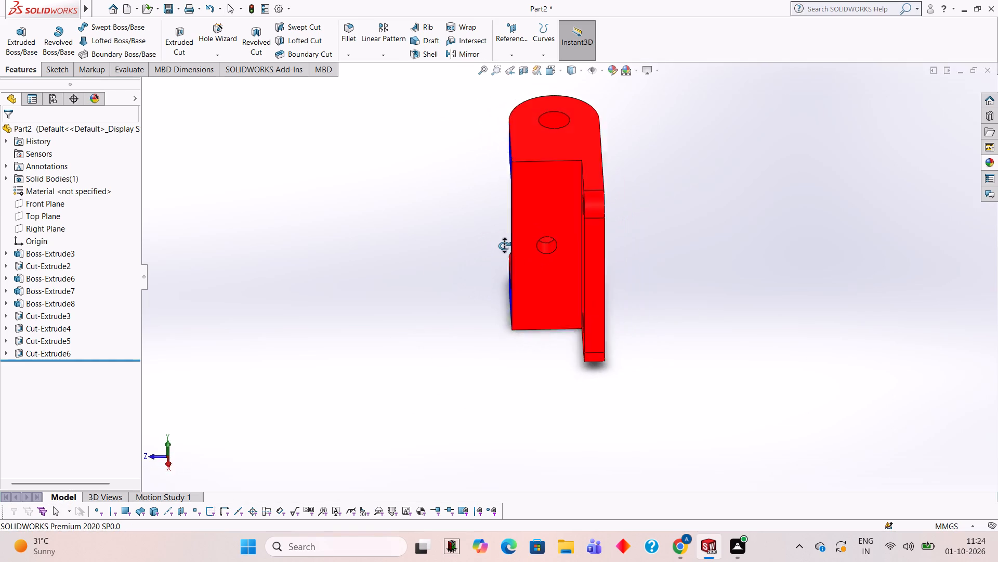
{"action": "middle_click_drag", "start_coordinate": [504, 246], "coordinate": [520, 244]}
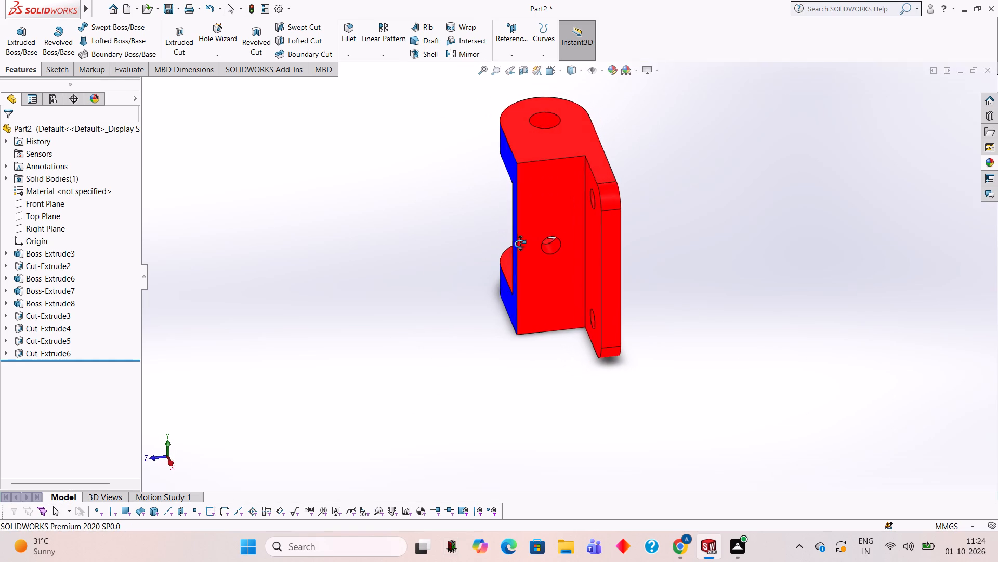
{"action": "middle_click_drag", "start_coordinate": [520, 244], "coordinate": [525, 246]}
{"action": "middle_click", "coordinate": [525, 246]}
{"action": "middle_click", "coordinate": [526, 246]}
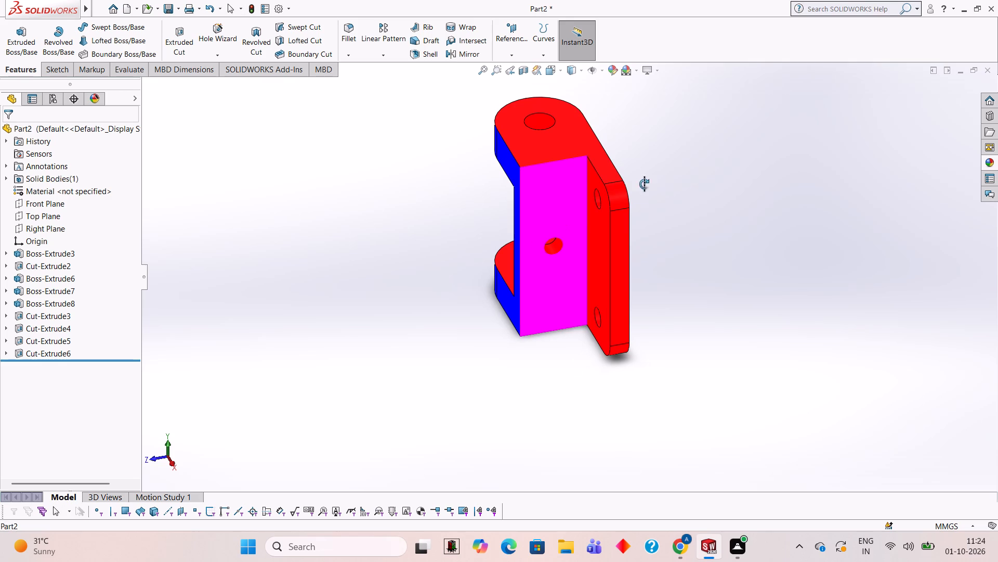
{"action": "left_click", "coordinate": [752, 190]}
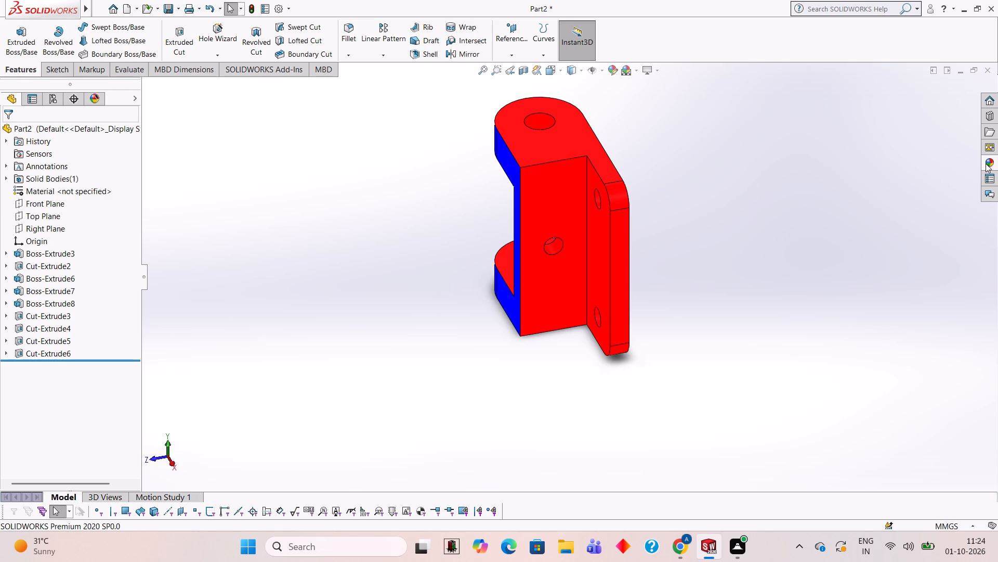
{"action": "left_click", "coordinate": [988, 164]}
{"action": "left_click_drag", "start_coordinate": [891, 353], "coordinate": [622, 248]}
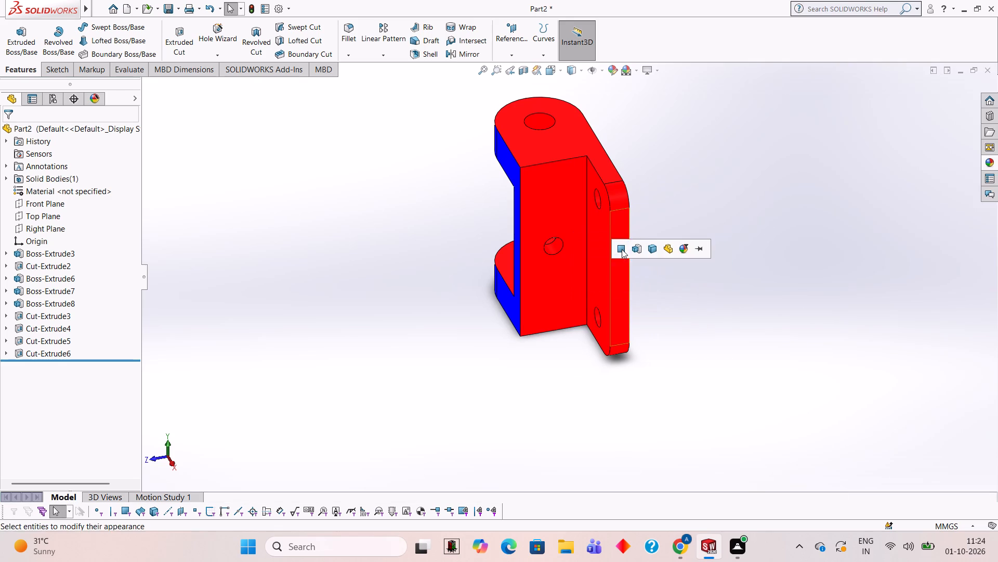
{"action": "left_click", "coordinate": [622, 249]}
Apply the Blue LED appearance to the plate's upper rounded corner face.
{"action": "middle_click_drag", "start_coordinate": [615, 180], "coordinate": [622, 225]}
{"action": "scroll", "coordinate": [622, 227], "scroll_direction": "down", "scroll_amount": 3}
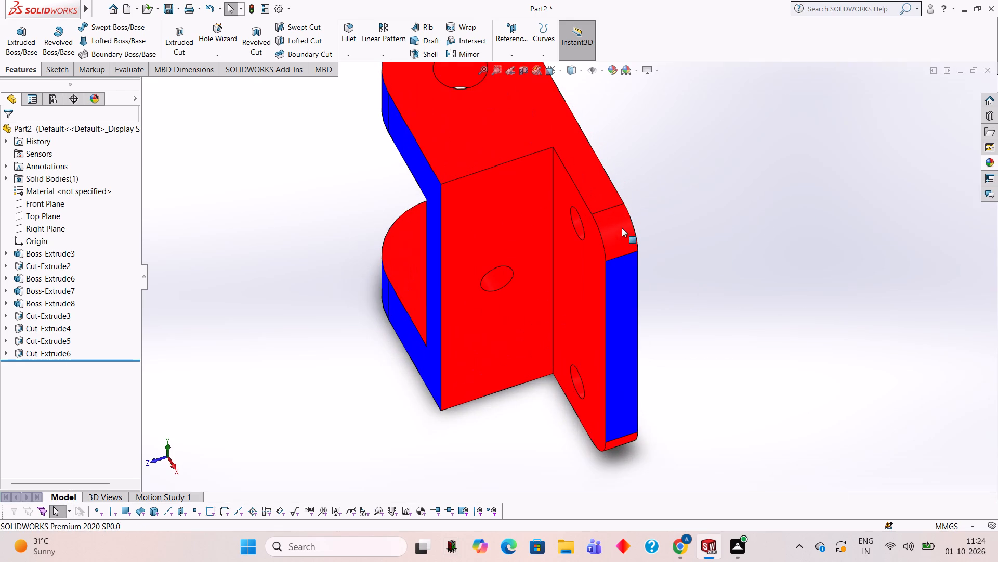
{"action": "left_click", "coordinate": [989, 168]}
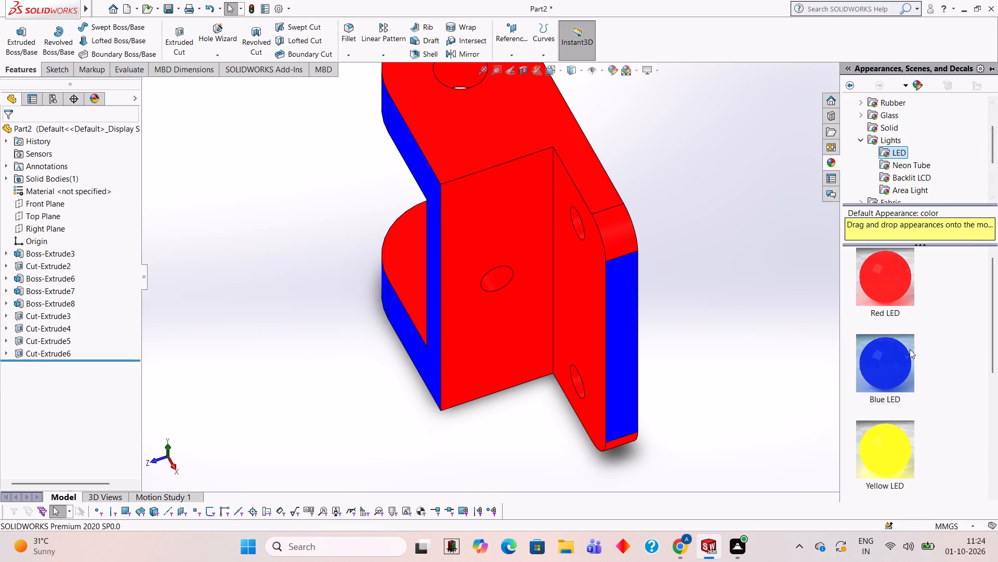
{"action": "left_click_drag", "start_coordinate": [899, 357], "coordinate": [621, 232]}
{"action": "left_click", "coordinate": [621, 232]}
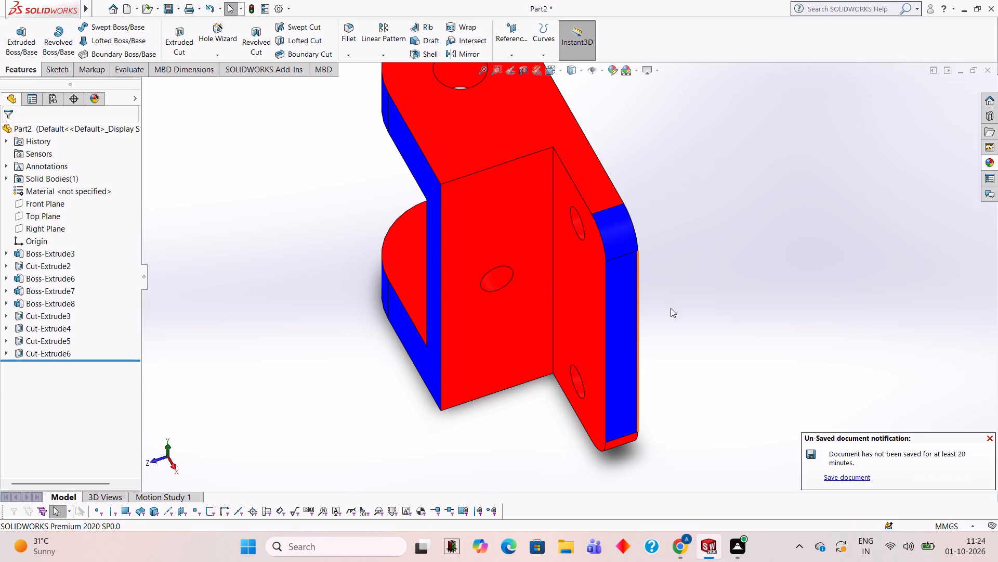
Apply the Blue LED appearance to the plate's lower rounded corner face.
{"action": "middle_click_drag", "start_coordinate": [695, 344], "coordinate": [671, 201]}
{"action": "scroll", "coordinate": [670, 298], "scroll_direction": "up", "scroll_amount": 5}
{"action": "scroll", "coordinate": [661, 372], "scroll_direction": "down", "scroll_amount": 1}
{"action": "middle_click_drag", "start_coordinate": [652, 410], "coordinate": [642, 387]}
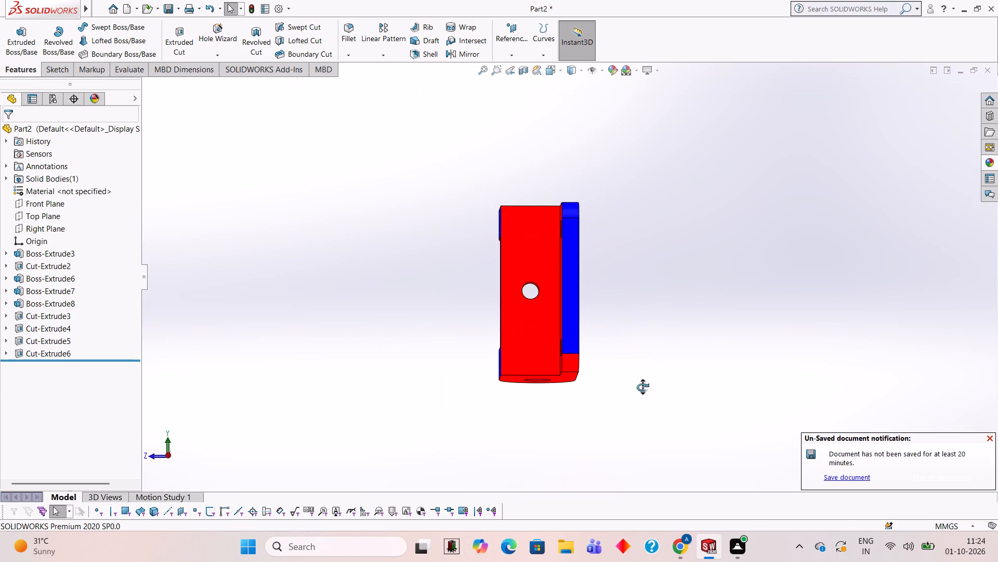
{"action": "middle_click_drag", "start_coordinate": [642, 387], "coordinate": [641, 361]}
{"action": "scroll", "coordinate": [569, 307], "scroll_direction": "down", "scroll_amount": 2}
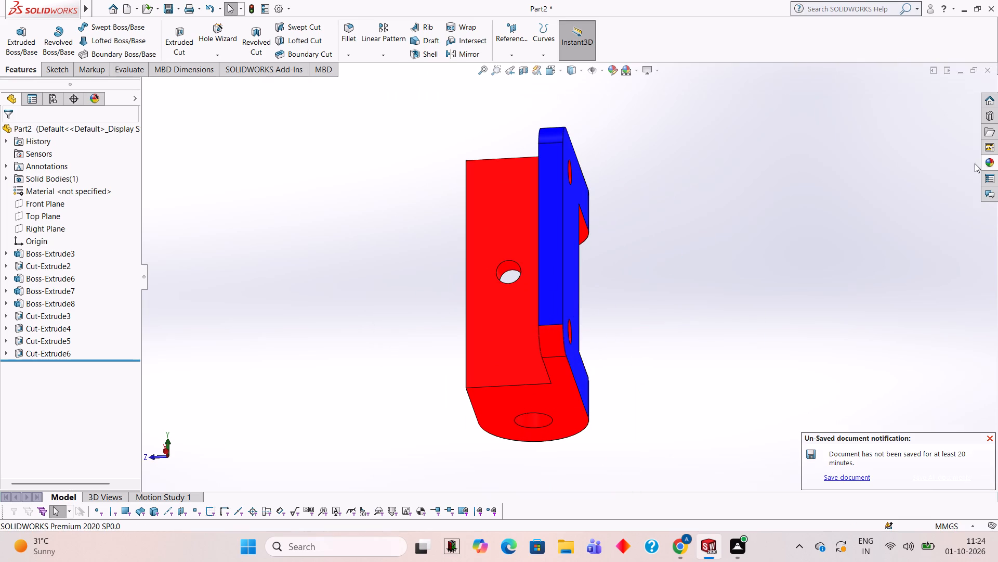
{"action": "left_click", "coordinate": [987, 159]}
{"action": "left_click_drag", "start_coordinate": [896, 358], "coordinate": [644, 350]}
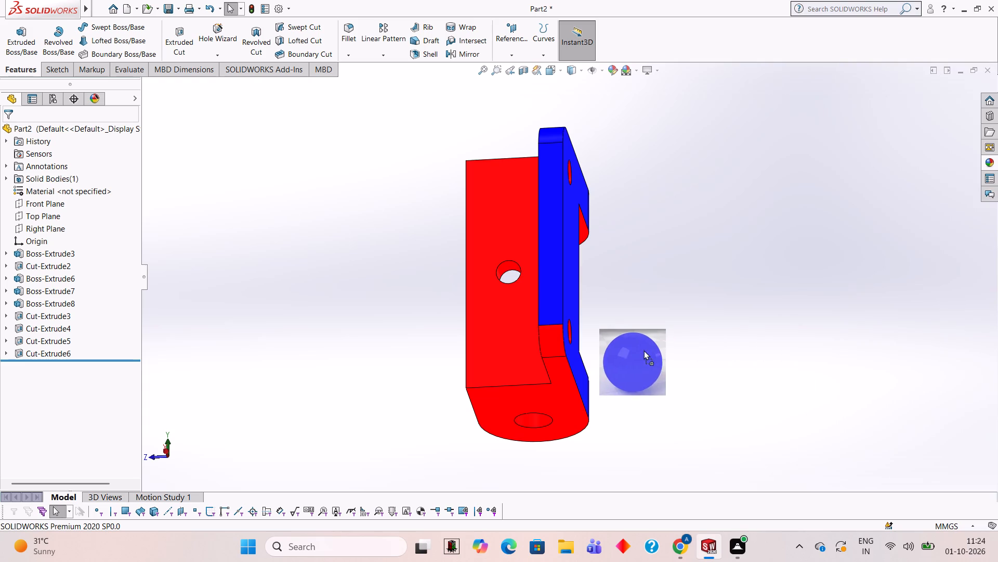
{"action": "left_click_drag", "start_coordinate": [644, 350], "coordinate": [561, 336]}
{"action": "left_click", "coordinate": [561, 336]}
Apply the Yellow LED appearance to the front face of the two-hole plate, on the side where the web projects.
{"action": "scroll", "coordinate": [629, 238], "scroll_direction": "up", "scroll_amount": 2}
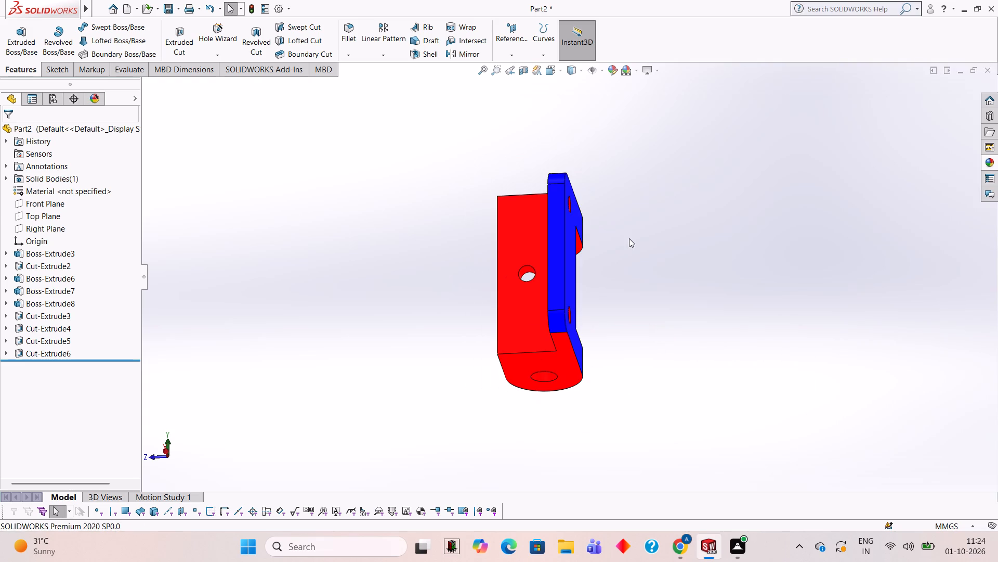
{"action": "left_click", "coordinate": [631, 237]}
{"action": "middle_click_drag", "start_coordinate": [631, 237], "coordinate": [741, 364]}
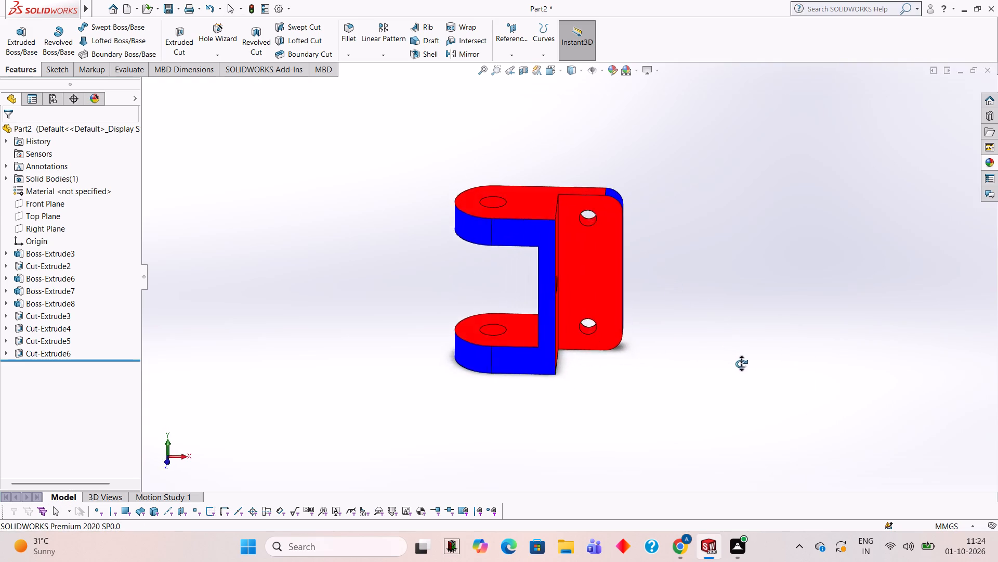
{"action": "middle_click_drag", "start_coordinate": [741, 364], "coordinate": [700, 366]}
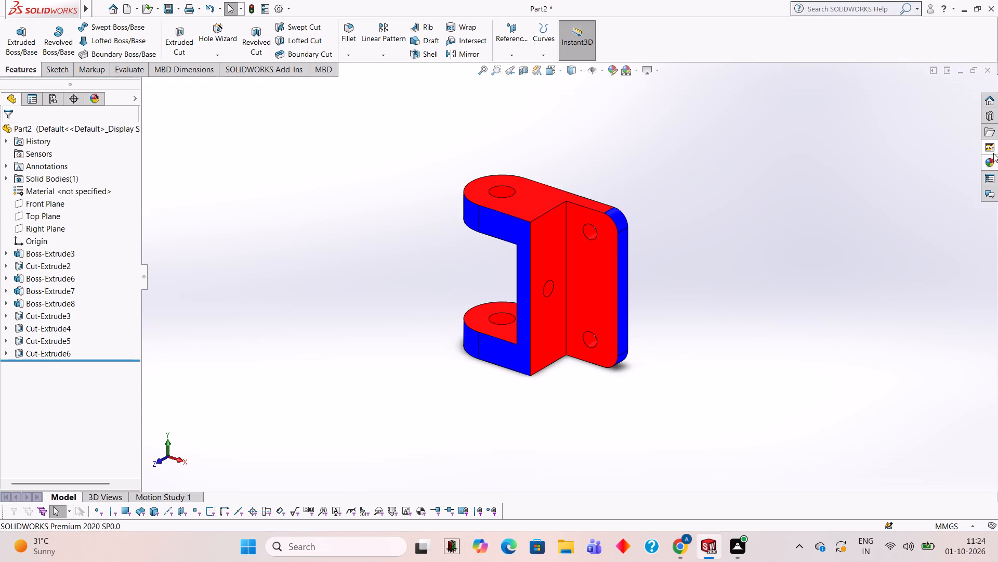
{"action": "left_click", "coordinate": [992, 163]}
{"action": "left_click_drag", "start_coordinate": [887, 433], "coordinate": [745, 361]}
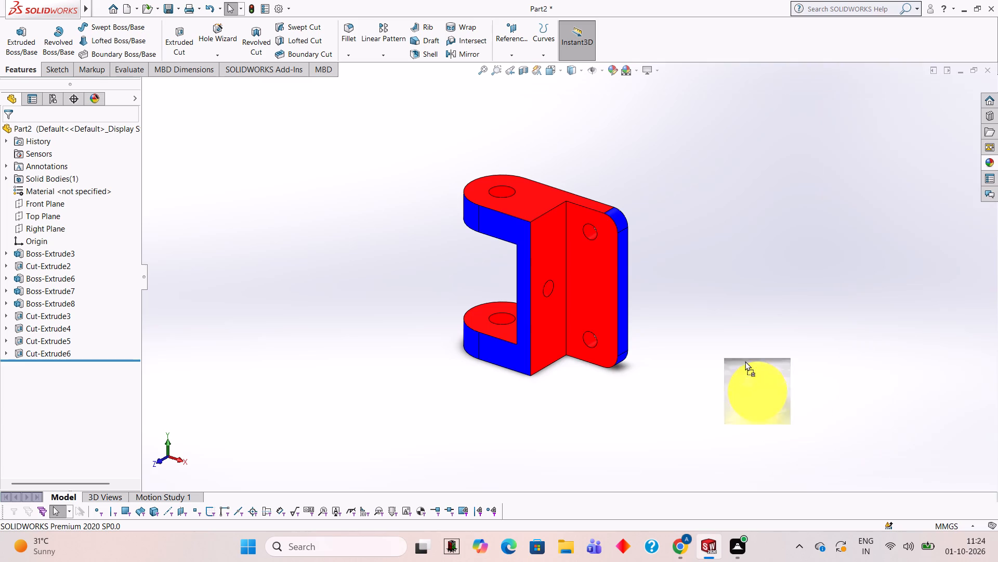
{"action": "left_click_drag", "start_coordinate": [745, 361], "coordinate": [592, 208]}
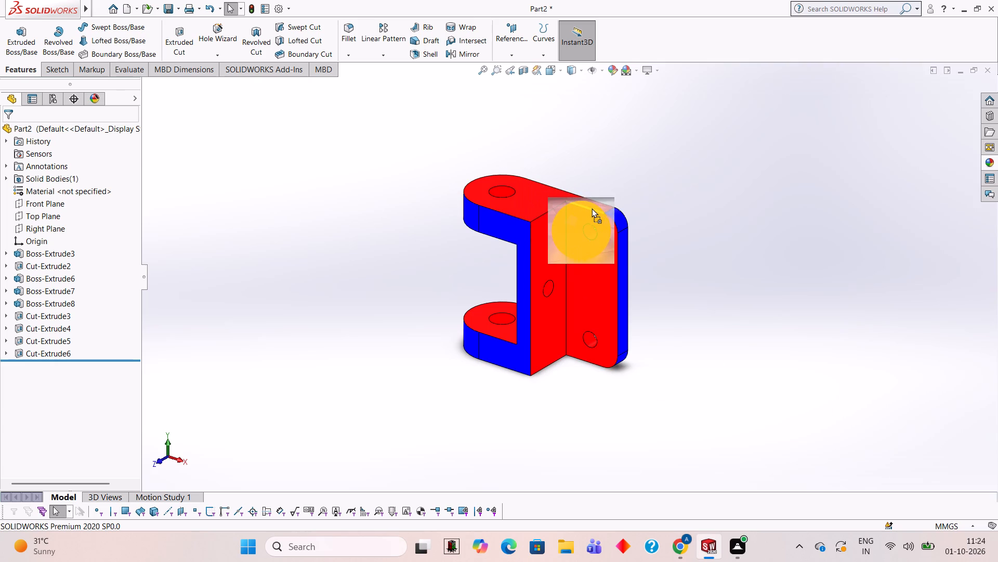
{"action": "left_click_drag", "start_coordinate": [592, 208], "coordinate": [515, 187]}
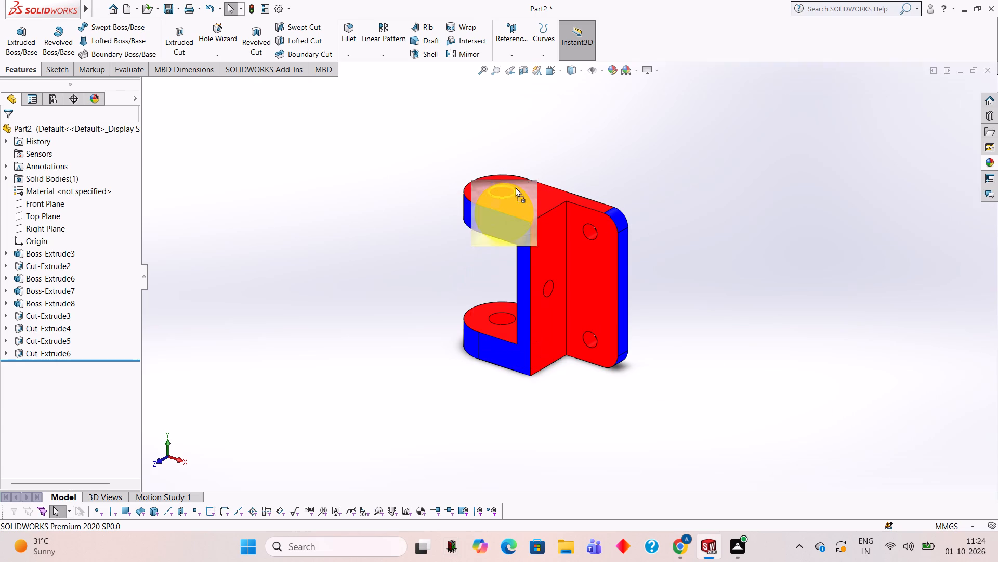
{"action": "left_click_drag", "start_coordinate": [515, 187], "coordinate": [605, 257]}
{"action": "left_click", "coordinate": [605, 257]}
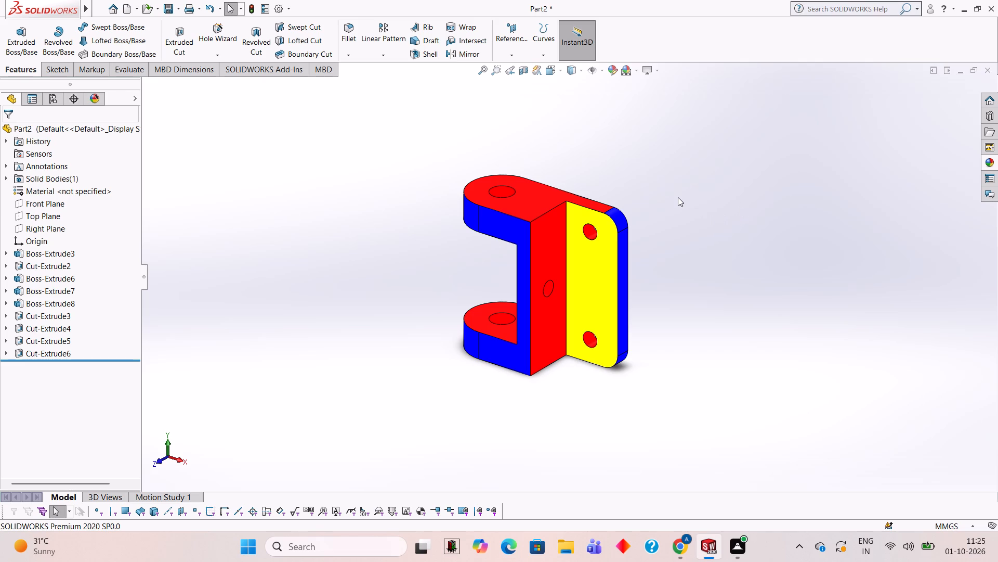
Apply the Green LED appearance to the inner face of the plate's upper mounting hole.
{"action": "left_click", "coordinate": [986, 163]}
{"action": "scroll", "coordinate": [891, 321], "scroll_direction": "down", "scroll_amount": 2}
{"action": "left_click_drag", "start_coordinate": [890, 280], "coordinate": [789, 305]}
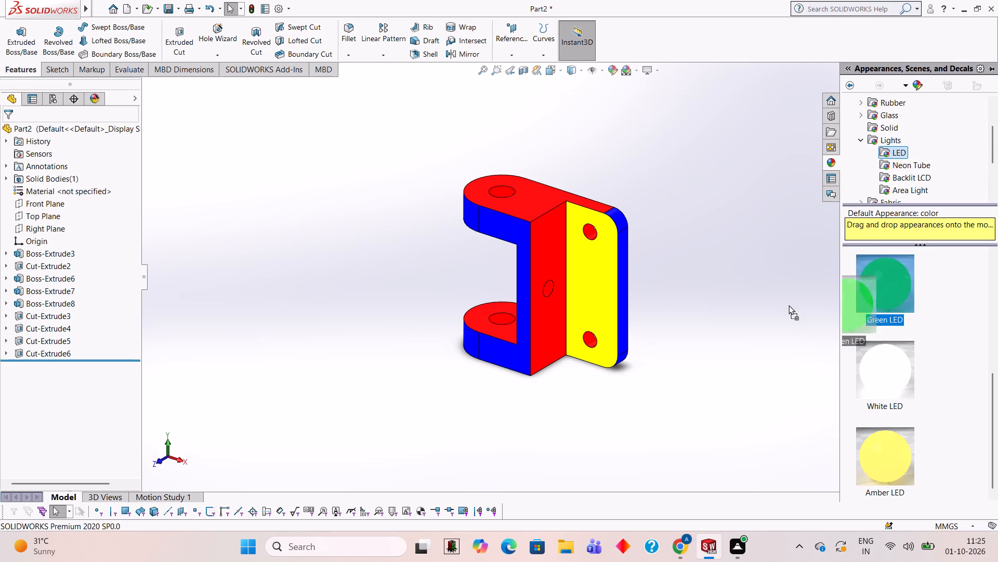
{"action": "left_click_drag", "start_coordinate": [789, 305], "coordinate": [594, 231]}
{"action": "left_click", "coordinate": [594, 231]}
Apply the Green LED appearance to the inner face of the plate's lower mounting hole.
{"action": "scroll", "coordinate": [586, 324], "scroll_direction": "down", "scroll_amount": 4}
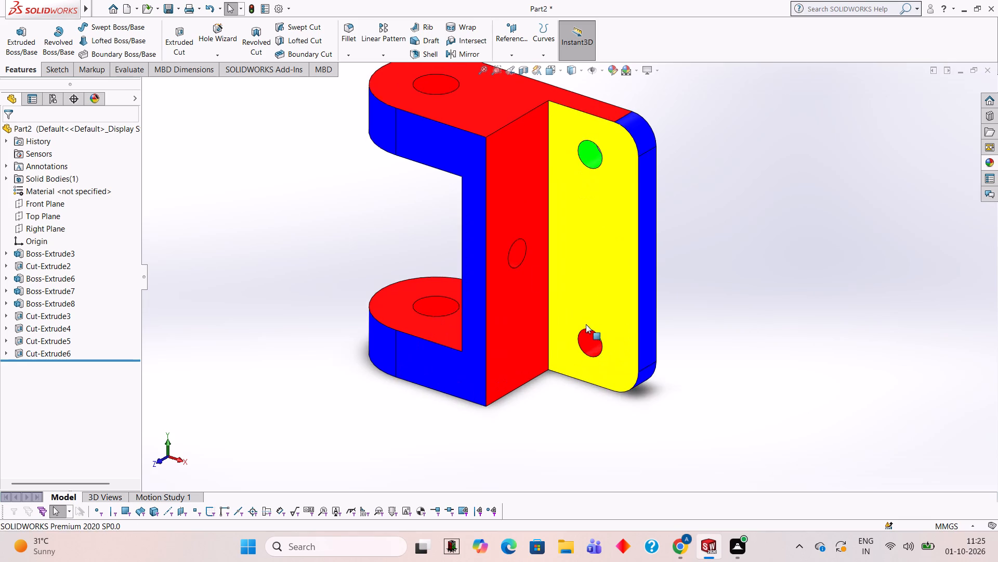
{"action": "left_click", "coordinate": [987, 163]}
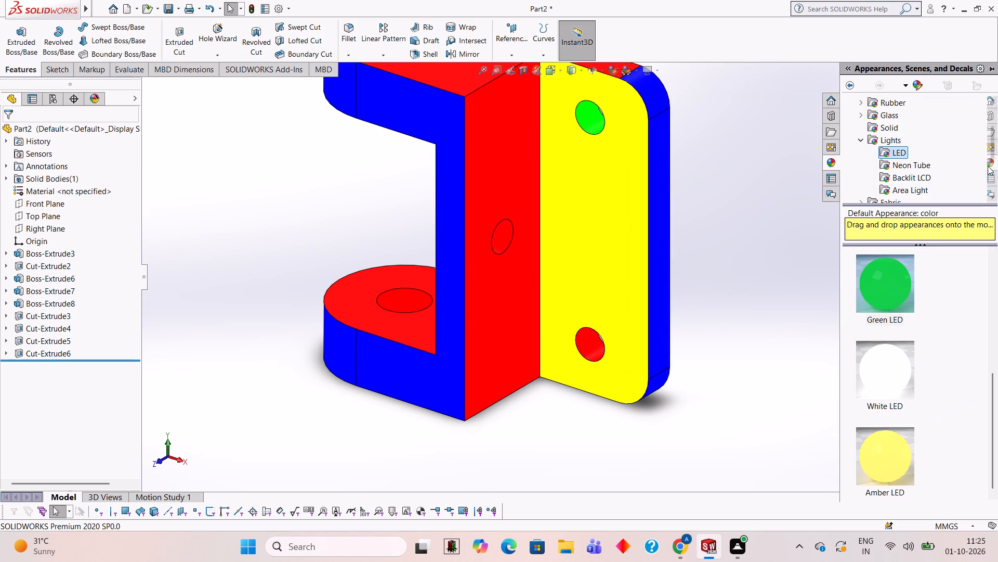
{"action": "left_click_drag", "start_coordinate": [899, 284], "coordinate": [594, 342]}
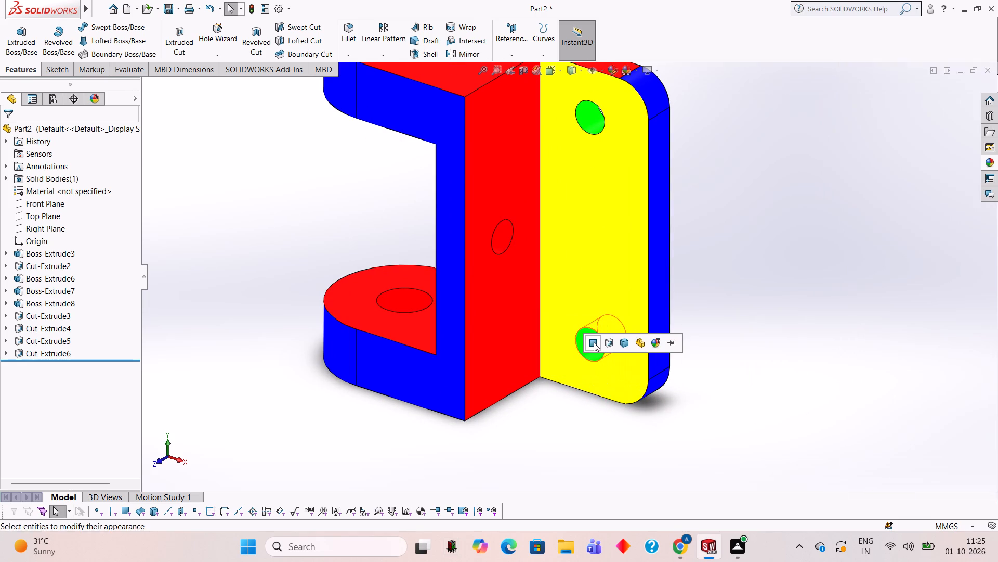
{"action": "left_click", "coordinate": [594, 342]}
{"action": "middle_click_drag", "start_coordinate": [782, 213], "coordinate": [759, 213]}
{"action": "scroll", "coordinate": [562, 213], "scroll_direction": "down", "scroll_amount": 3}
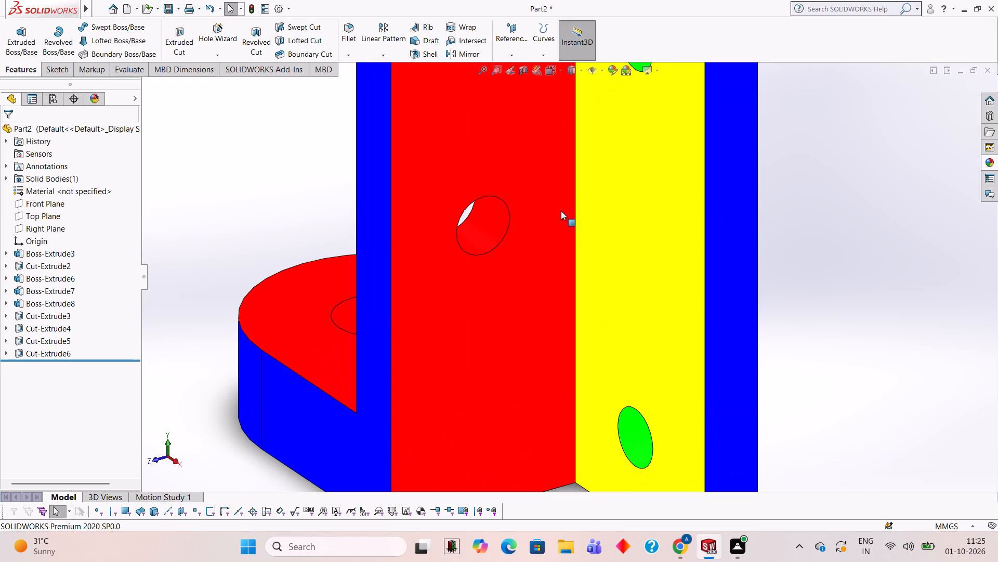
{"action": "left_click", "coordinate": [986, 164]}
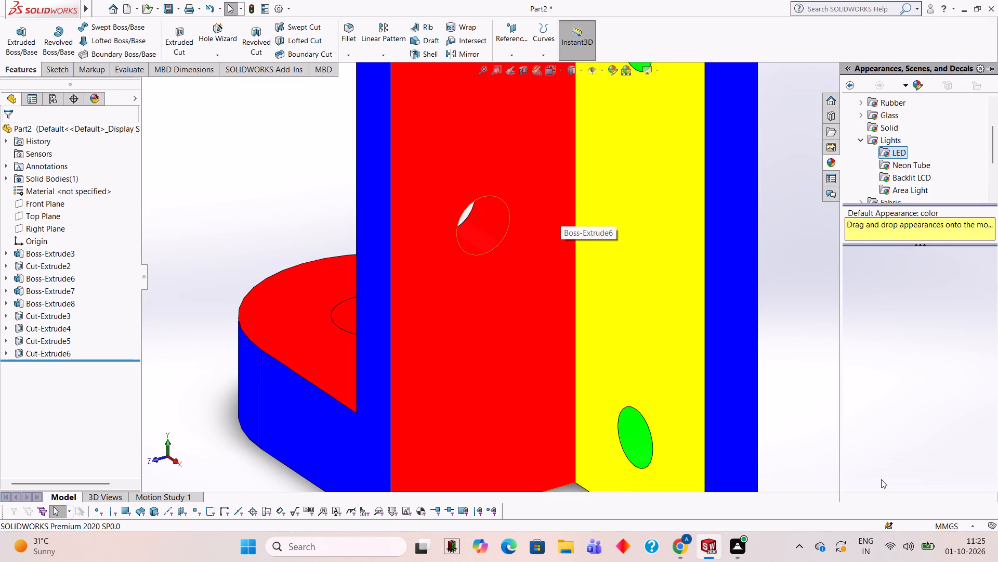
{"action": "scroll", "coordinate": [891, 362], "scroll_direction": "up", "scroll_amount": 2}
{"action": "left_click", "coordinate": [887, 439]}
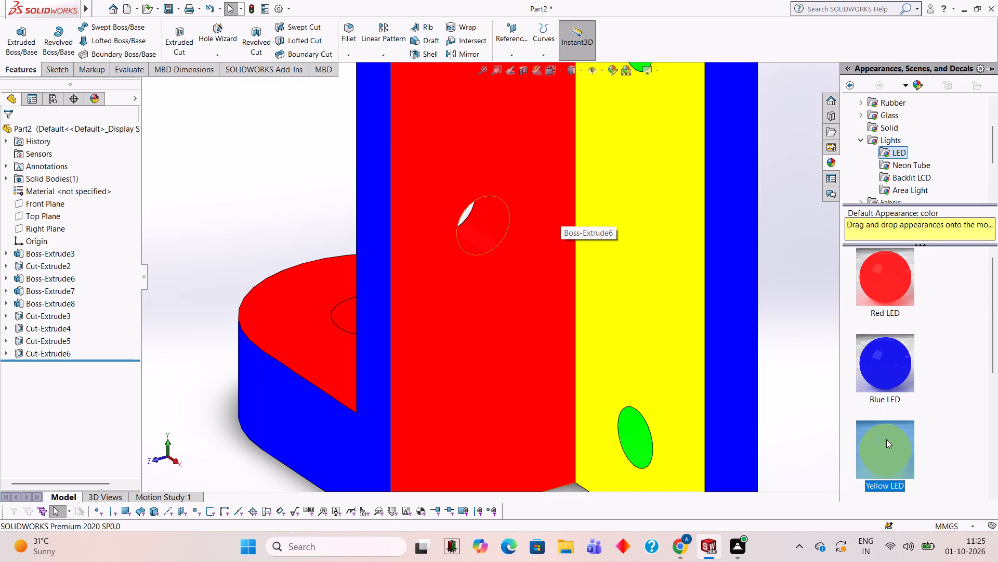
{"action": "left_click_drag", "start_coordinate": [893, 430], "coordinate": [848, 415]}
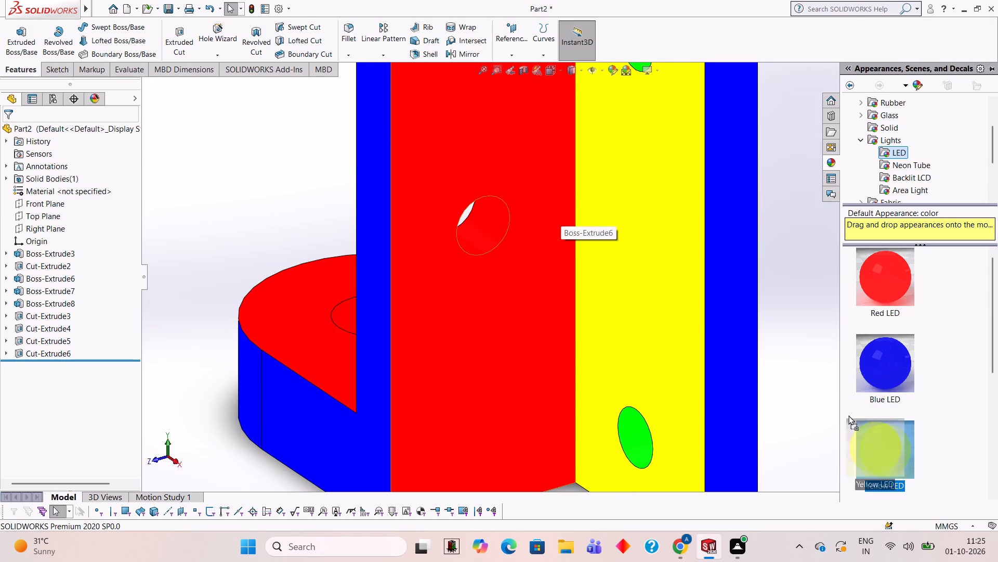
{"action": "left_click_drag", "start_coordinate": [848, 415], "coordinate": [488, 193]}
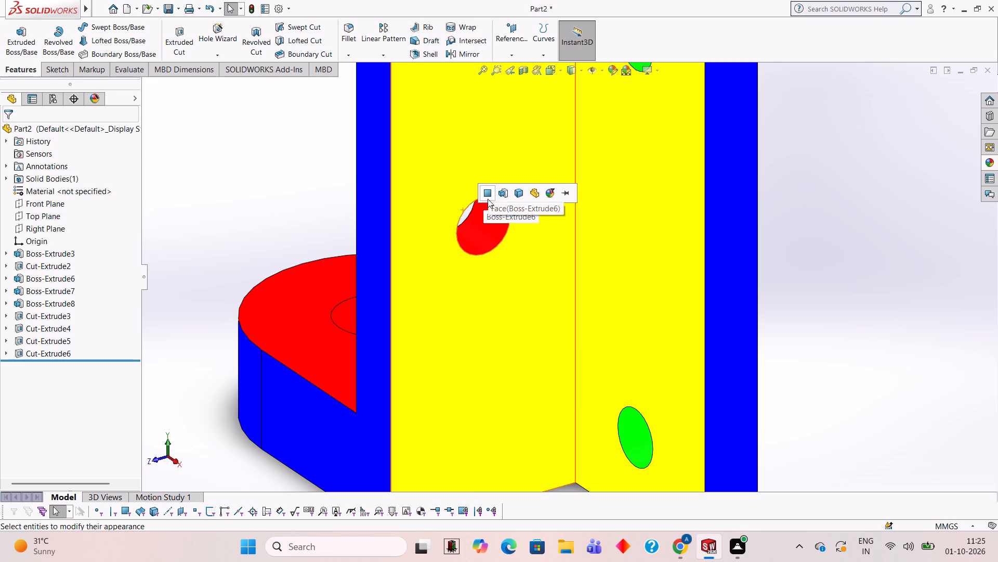
Apply the Green LED appearance to the inner face of the hole through the middle of the web.
{"action": "left_click", "coordinate": [989, 165]}
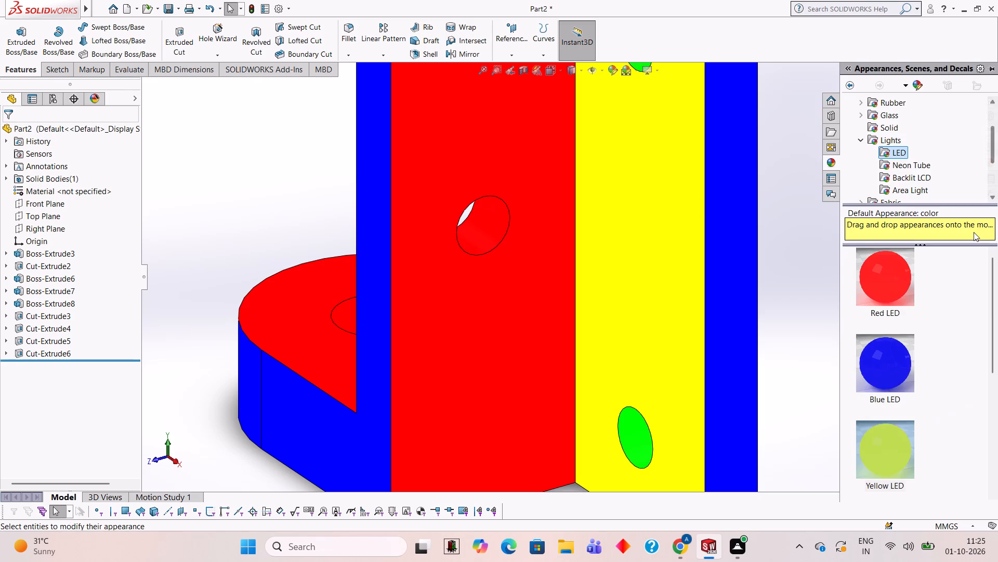
{"action": "scroll", "coordinate": [914, 411], "scroll_direction": "down", "scroll_amount": 2}
{"action": "left_click_drag", "start_coordinate": [882, 295], "coordinate": [493, 226]}
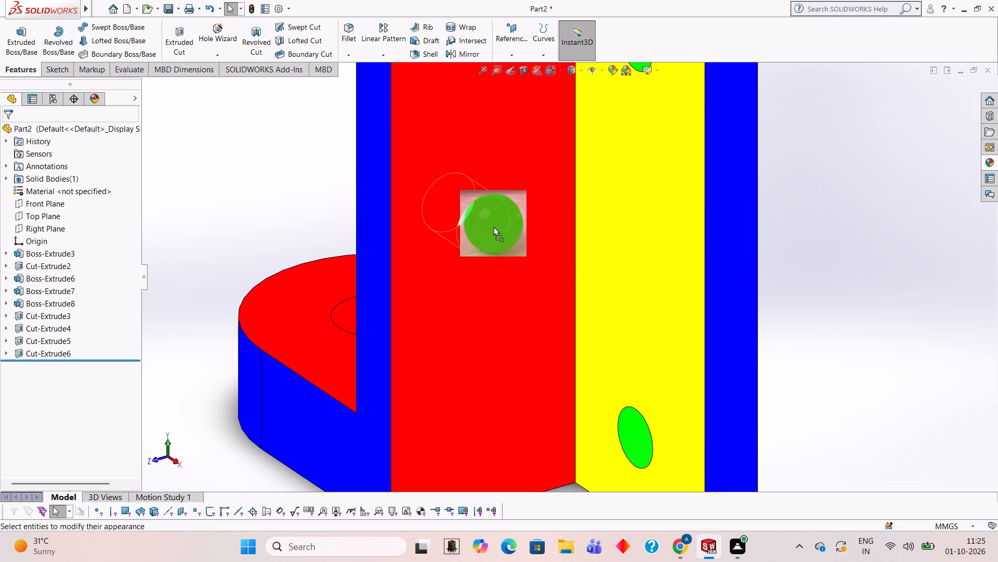
{"action": "left_click_drag", "start_coordinate": [493, 226], "coordinate": [477, 218]}
{"action": "left_click", "coordinate": [477, 218]}
Apply the Green LED appearance to the inner face of the upper ear's through hole.
{"action": "scroll", "coordinate": [474, 227], "scroll_direction": "up", "scroll_amount": 4}
{"action": "middle_click_drag", "start_coordinate": [474, 226], "coordinate": [506, 236]}
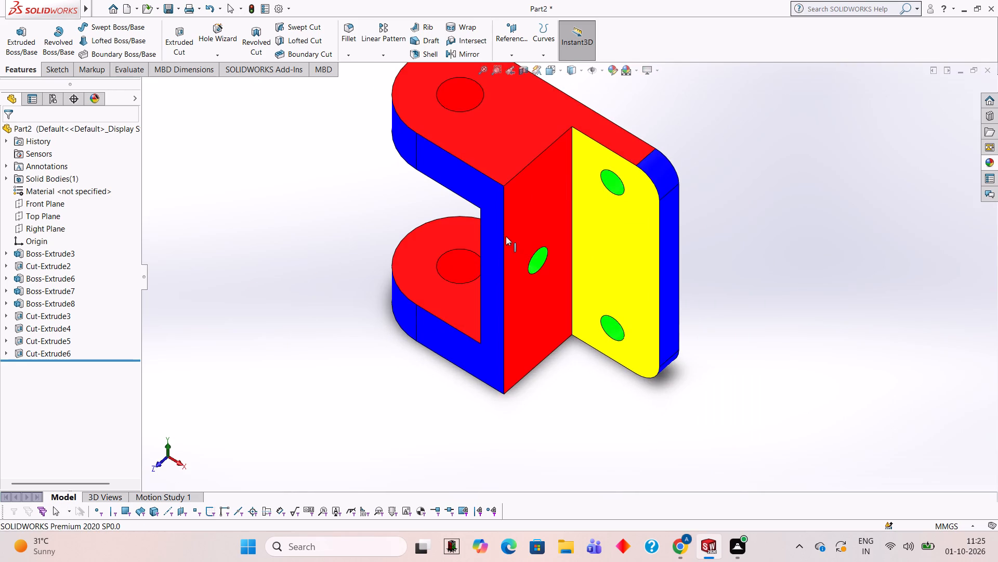
{"action": "middle_click_drag", "start_coordinate": [506, 236], "coordinate": [493, 281]}
{"action": "scroll", "coordinate": [522, 125], "scroll_direction": "down", "scroll_amount": 2}
{"action": "scroll", "coordinate": [484, 116], "scroll_direction": "up", "scroll_amount": 1}
{"action": "middle_click_drag", "start_coordinate": [482, 112], "coordinate": [484, 160]}
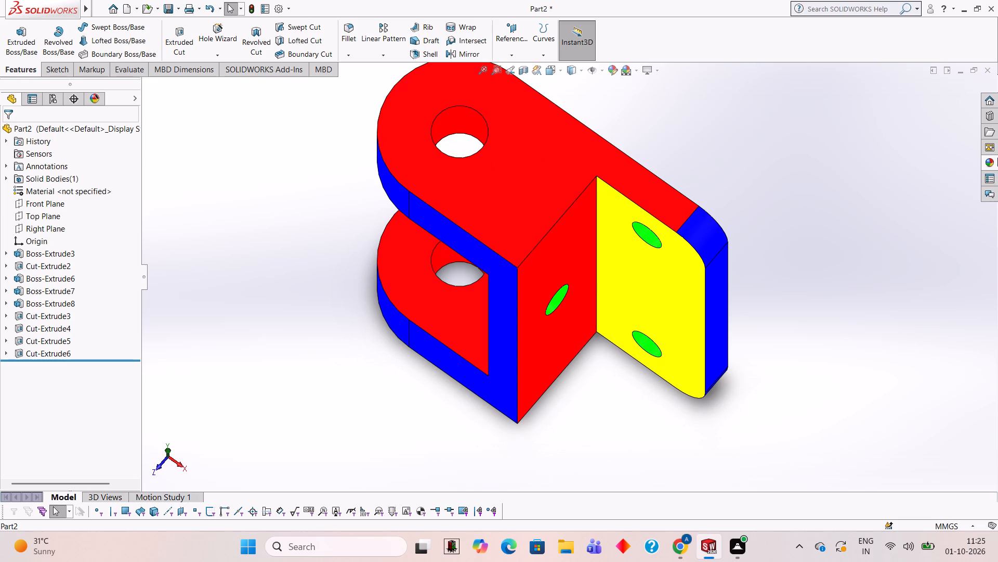
{"action": "left_click", "coordinate": [985, 164]}
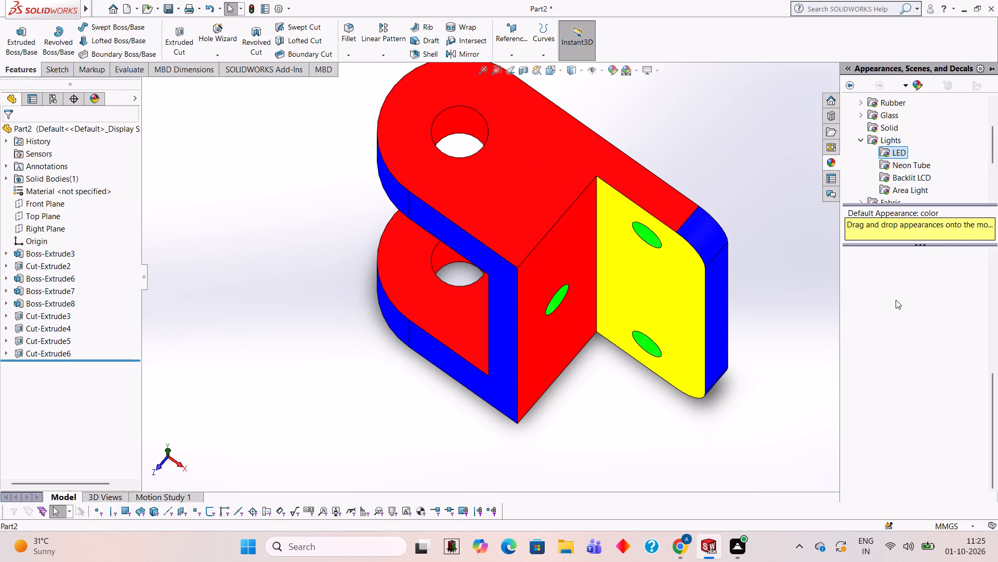
{"action": "left_click_drag", "start_coordinate": [896, 300], "coordinate": [474, 132]}
{"action": "left_click", "coordinate": [474, 132]}
Apply the Green LED appearance to the inner face of the lower ear's through hole.
{"action": "middle_click_drag", "start_coordinate": [492, 212], "coordinate": [495, 212]}
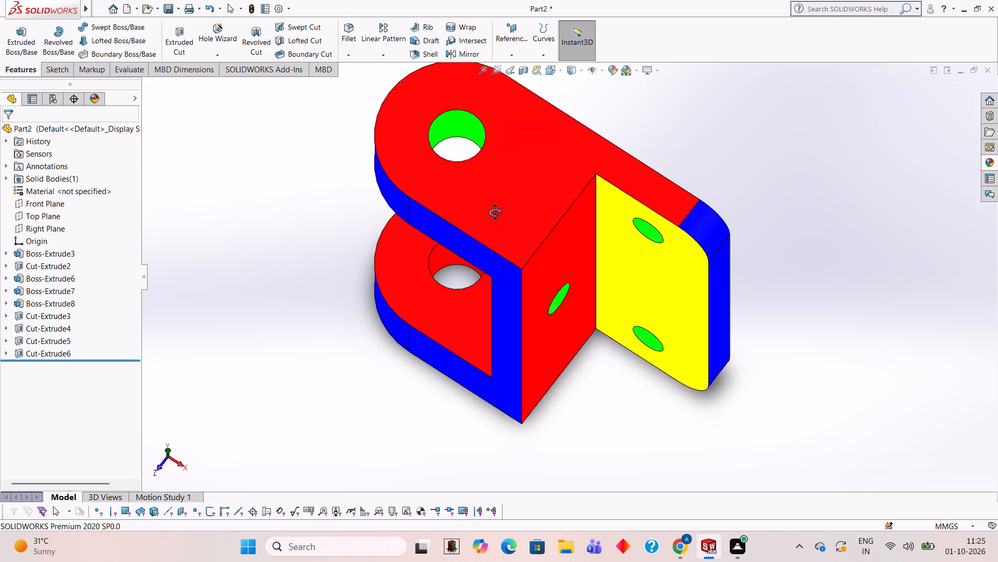
{"action": "middle_click_drag", "start_coordinate": [495, 212], "coordinate": [508, 199]}
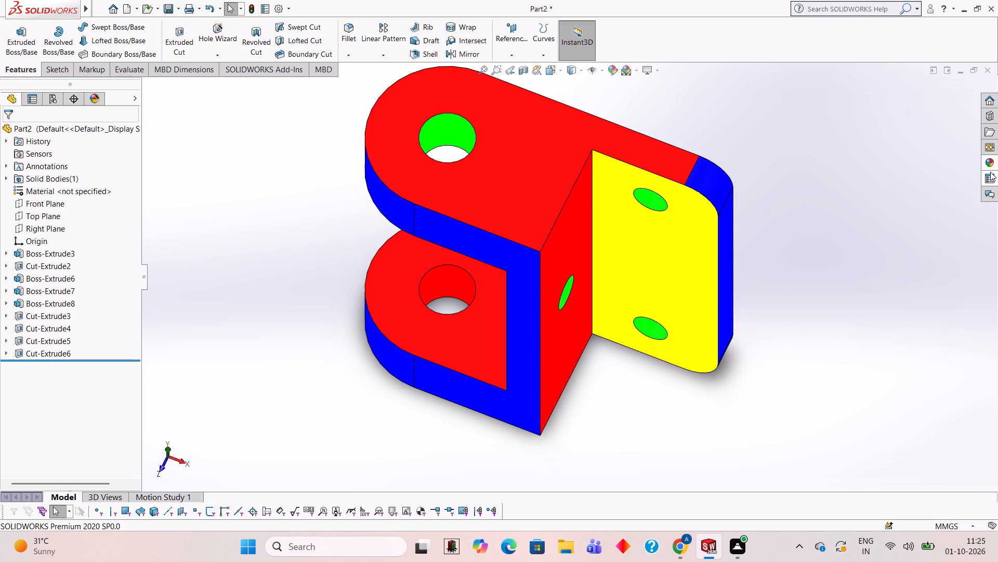
{"action": "left_click", "coordinate": [983, 165]}
{"action": "left_click_drag", "start_coordinate": [889, 302], "coordinate": [437, 301]}
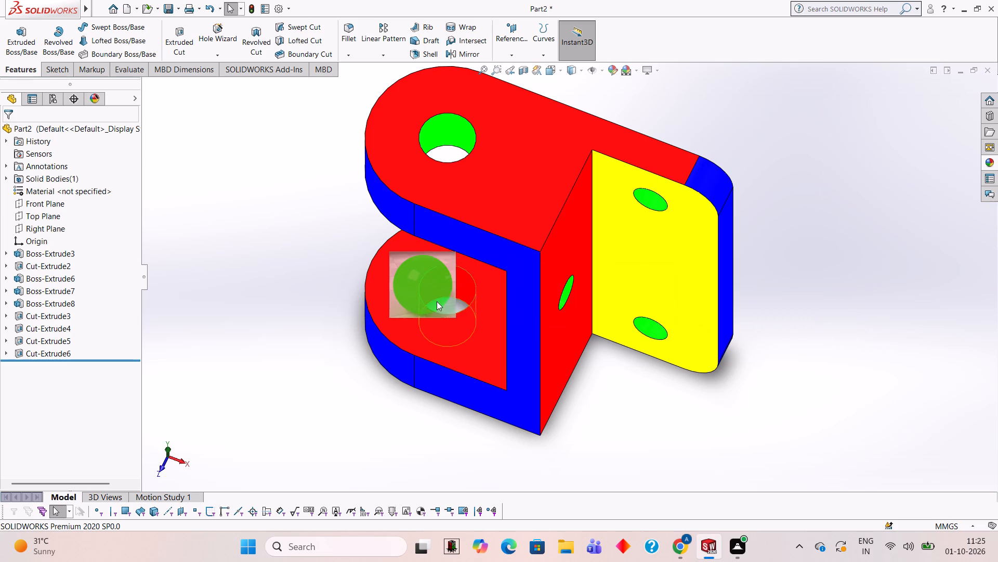
{"action": "left_click_drag", "start_coordinate": [437, 301], "coordinate": [439, 294]}
{"action": "left_click", "coordinate": [439, 294]}
Examine the coloured bracket from several angles to check the appearances on its faces and holes.
{"action": "scroll", "coordinate": [439, 294], "scroll_direction": "up", "scroll_amount": 2}
{"action": "middle_click_drag", "start_coordinate": [449, 298], "coordinate": [526, 329]}
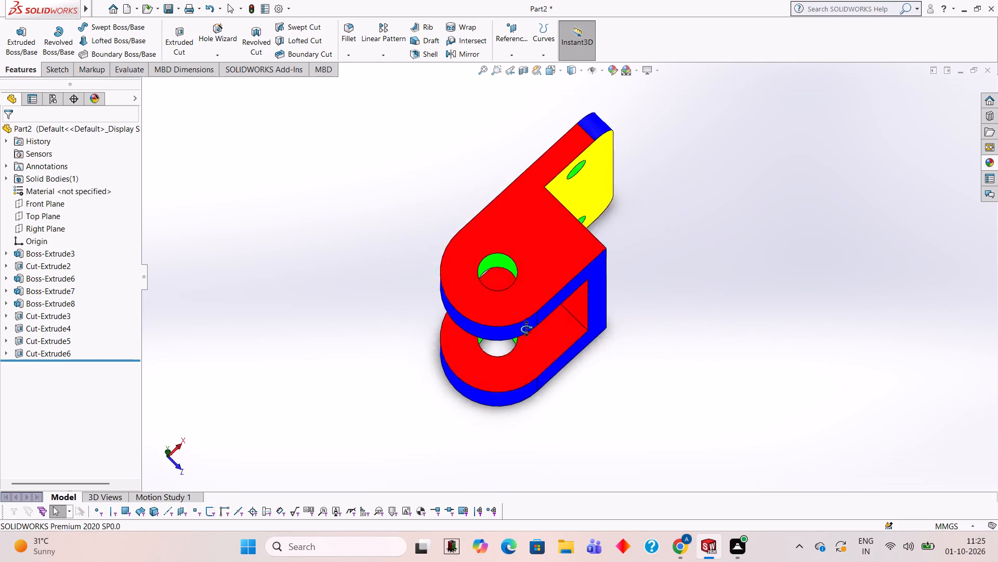
{"action": "middle_click_drag", "start_coordinate": [526, 329], "coordinate": [492, 250]}
{"action": "scroll", "coordinate": [697, 241], "scroll_direction": "up", "scroll_amount": 2}
{"action": "middle_click_drag", "start_coordinate": [697, 238], "coordinate": [655, 208]}
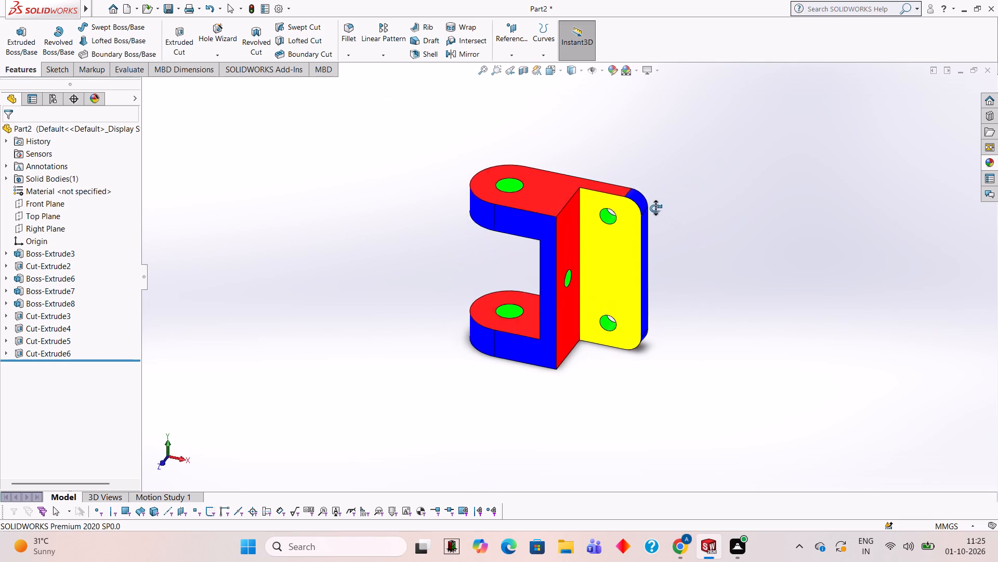
{"action": "middle_click_drag", "start_coordinate": [655, 208], "coordinate": [645, 206]}
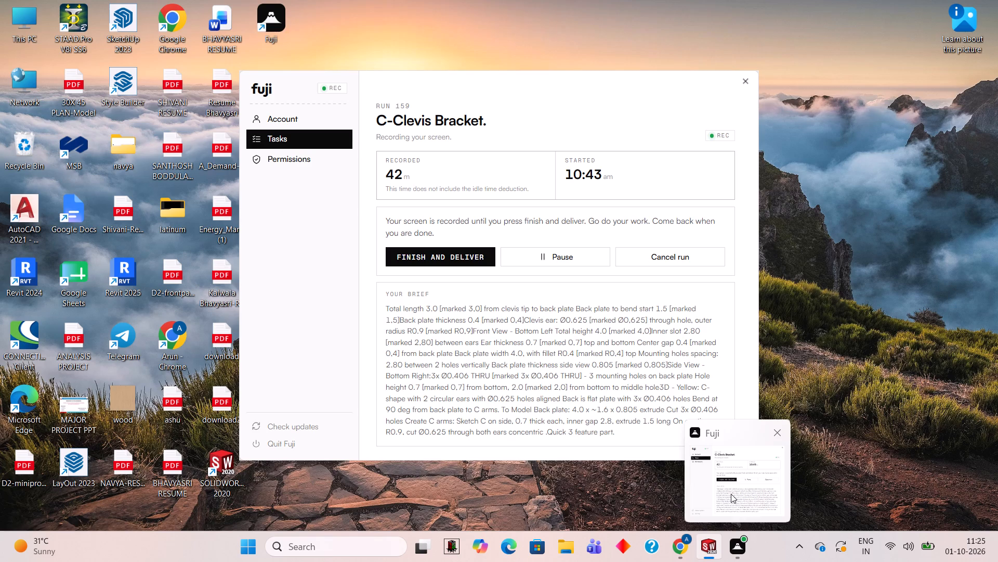
{"action": "scroll", "coordinate": [627, 275], "scroll_direction": "up", "scroll_amount": 1}
{"action": "scroll", "coordinate": [628, 276], "scroll_direction": "down", "scroll_amount": 1}
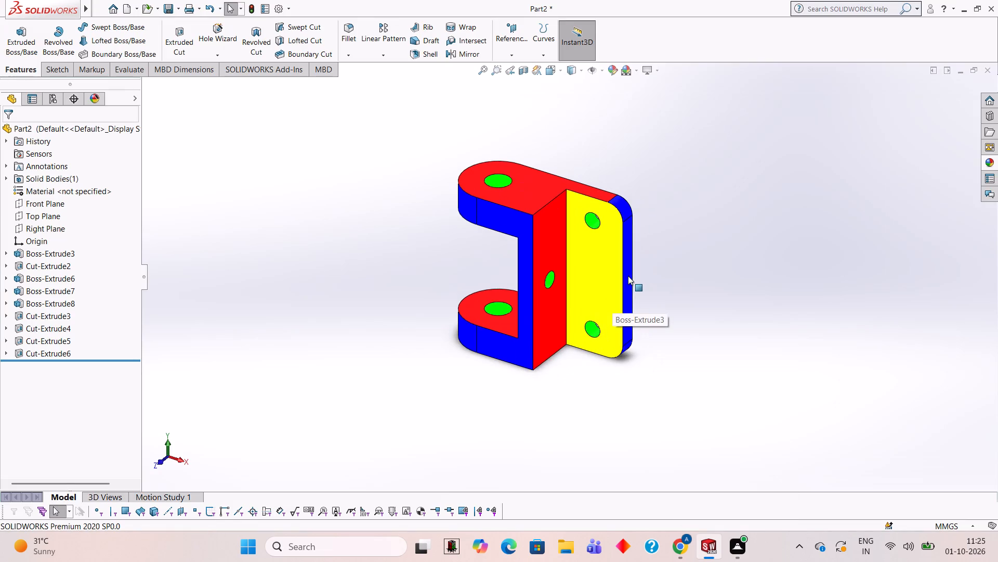
{"action": "scroll", "coordinate": [478, 284], "scroll_direction": "down", "scroll_amount": 1}
{"action": "scroll", "coordinate": [526, 105], "scroll_direction": "down", "scroll_amount": 1}
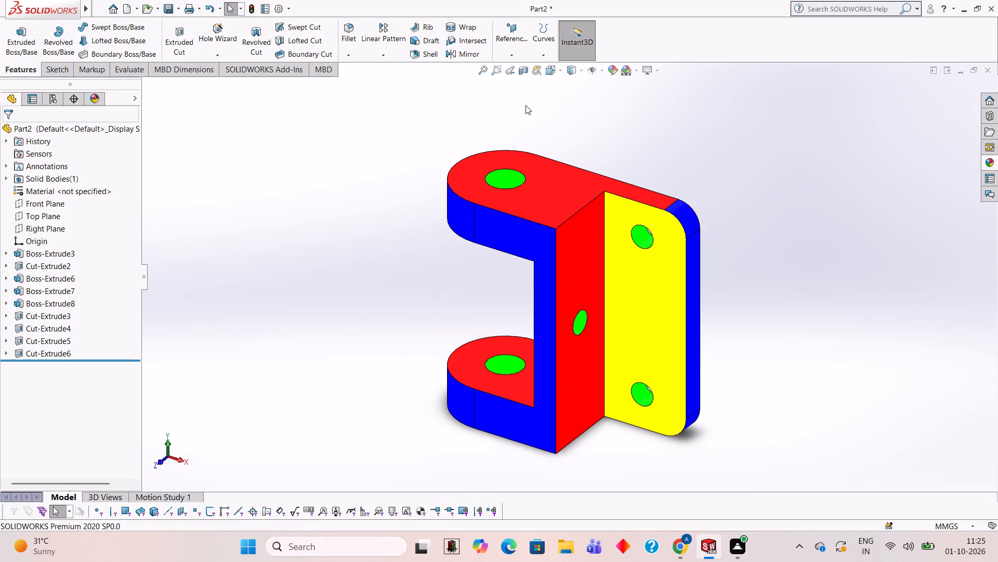
{"action": "scroll", "coordinate": [527, 290], "scroll_direction": "up", "scroll_amount": 1}
{"action": "scroll", "coordinate": [527, 291], "scroll_direction": "down", "scroll_amount": 1}
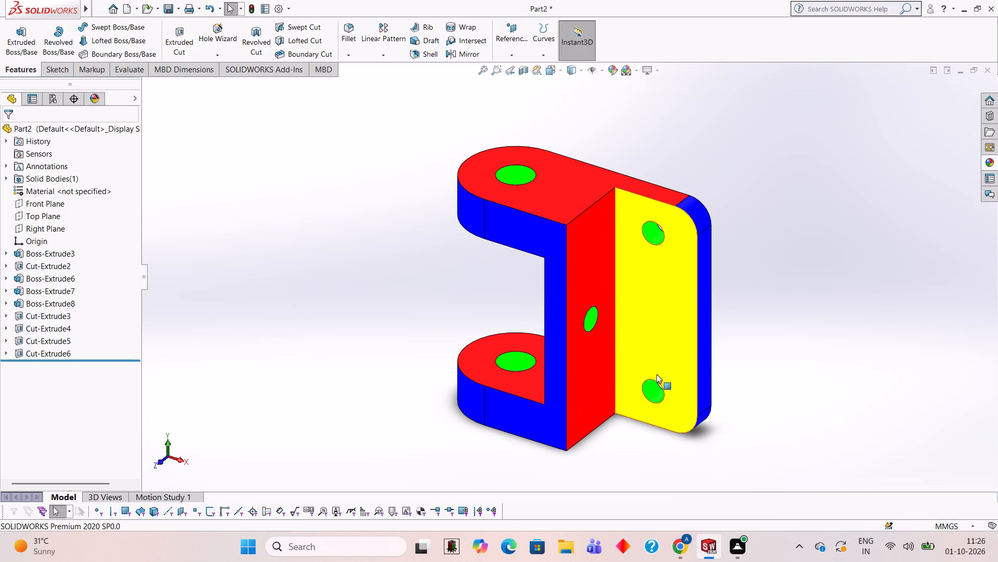
{"action": "middle_click_drag", "start_coordinate": [756, 189], "coordinate": [769, 196]}
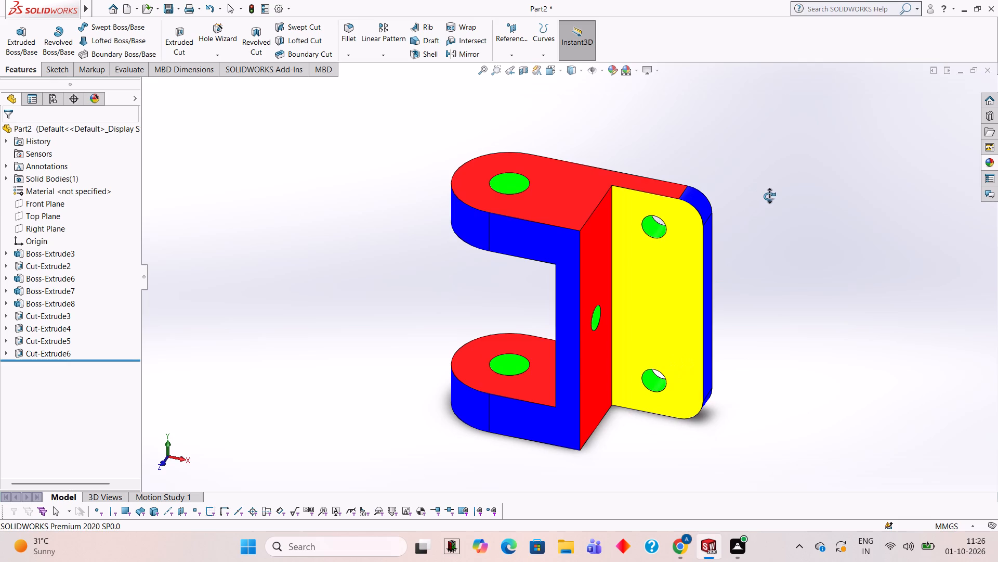
{"action": "middle_click_drag", "start_coordinate": [769, 196], "coordinate": [748, 194]}
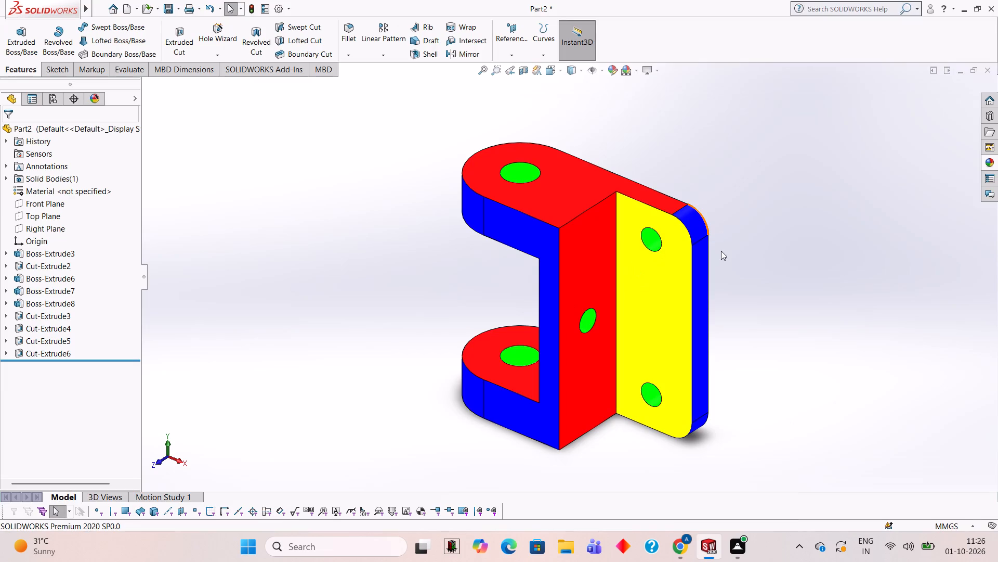
{"action": "middle_click_drag", "start_coordinate": [745, 302], "coordinate": [739, 277]}
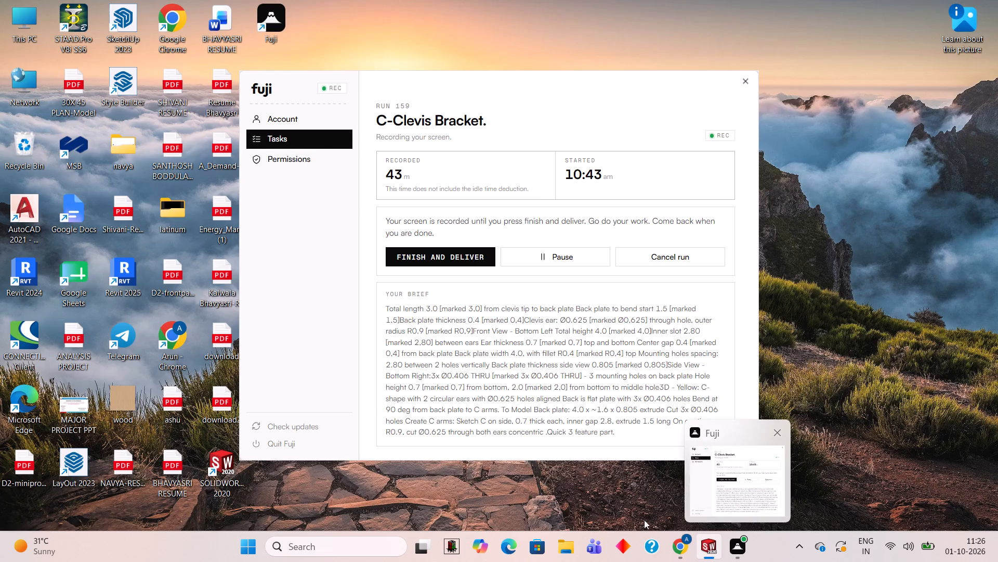
Apply the Yellow LED appearance to the web's face between the two ears.
{"action": "middle_click_drag", "start_coordinate": [747, 253], "coordinate": [884, 250]}
{"action": "middle_click_drag", "start_coordinate": [753, 289], "coordinate": [835, 273]}
{"action": "middle_click_drag", "start_coordinate": [816, 271], "coordinate": [800, 271]}
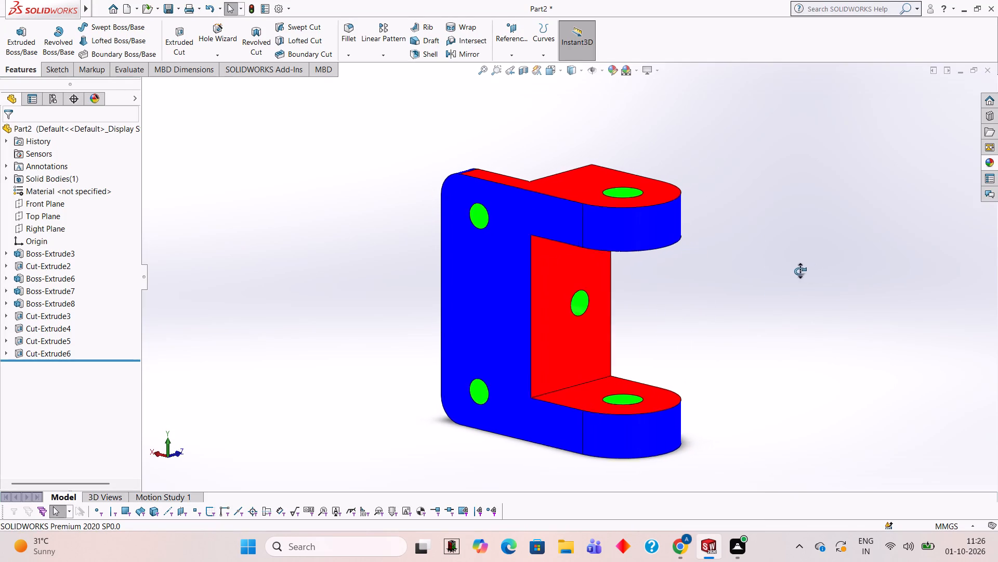
{"action": "middle_click_drag", "start_coordinate": [800, 271], "coordinate": [799, 271]}
{"action": "left_click", "coordinate": [988, 168]}
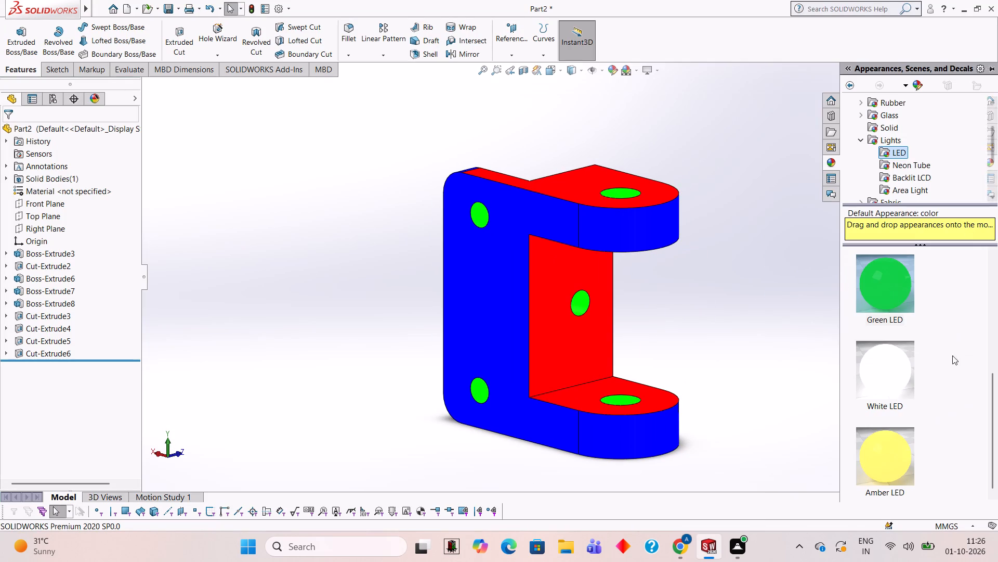
{"action": "scroll", "coordinate": [867, 356], "scroll_direction": "up", "scroll_amount": 2}
{"action": "left_click_drag", "start_coordinate": [888, 442], "coordinate": [584, 317]}
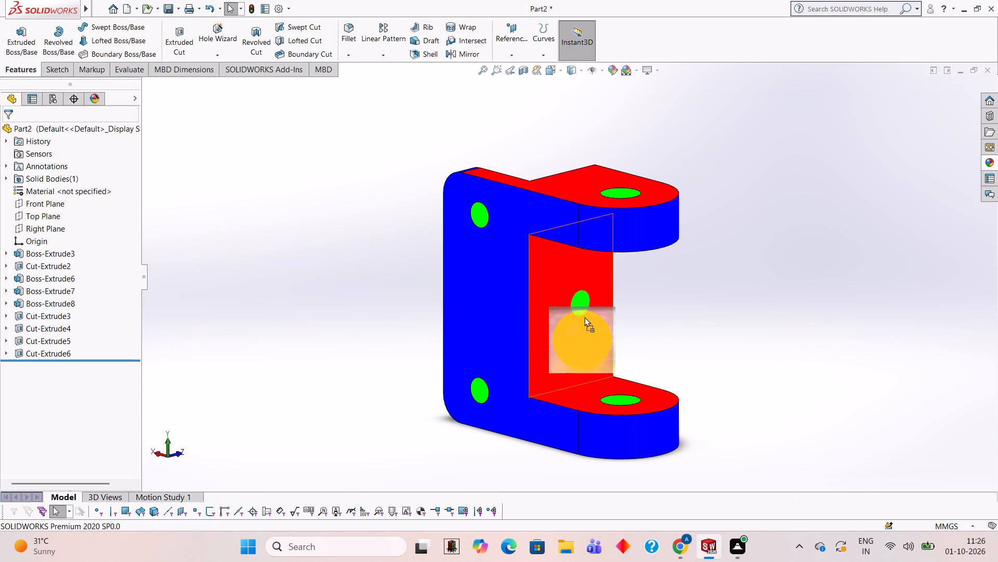
{"action": "left_click_drag", "start_coordinate": [584, 317], "coordinate": [551, 267]}
{"action": "left_click", "coordinate": [551, 267]}
Examine the coloured bracket from the ear side and the plate side to check all face and hole appearances.
{"action": "scroll", "coordinate": [732, 291], "scroll_direction": "up", "scroll_amount": 2}
{"action": "middle_click_drag", "start_coordinate": [734, 296], "coordinate": [688, 320]}
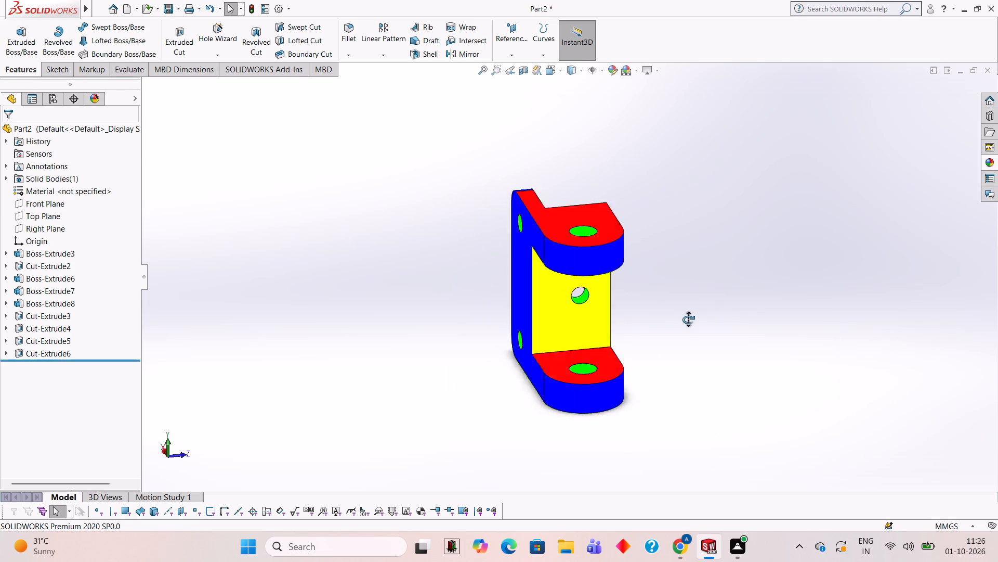
{"action": "middle_click_drag", "start_coordinate": [688, 320], "coordinate": [589, 291]}
{"action": "middle_click_drag", "start_coordinate": [729, 269], "coordinate": [673, 272]}
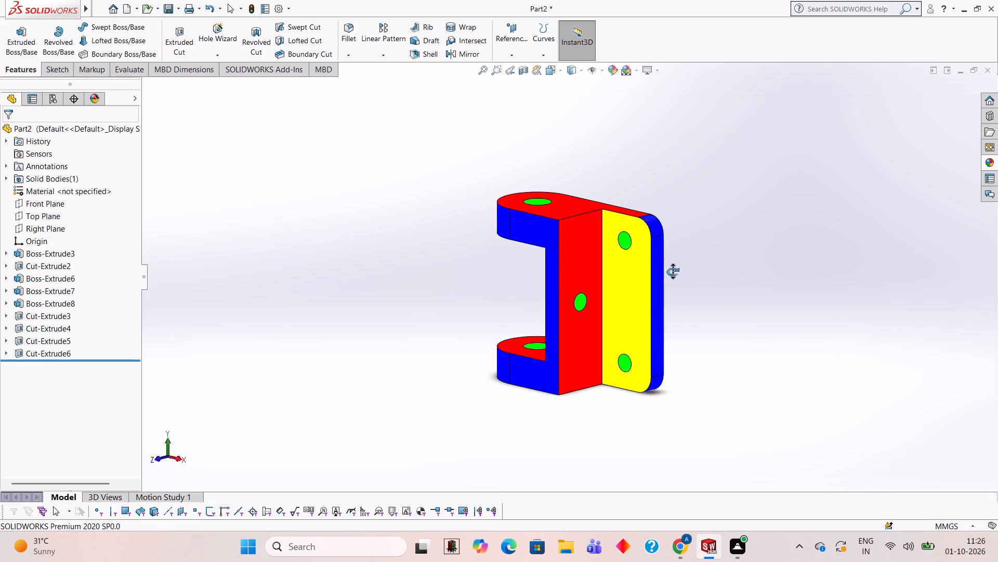
{"action": "middle_click_drag", "start_coordinate": [673, 272], "coordinate": [682, 272]}
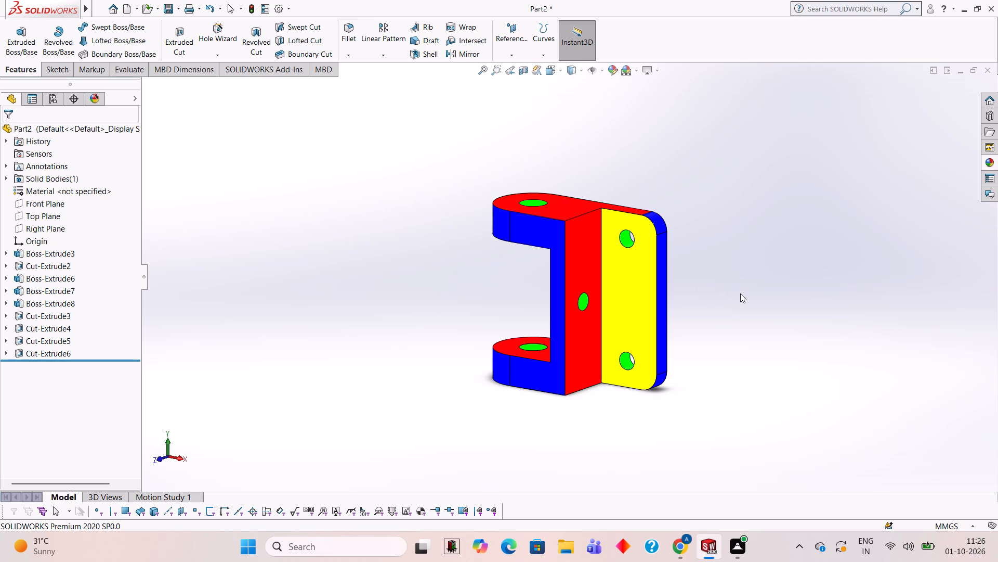
{"action": "scroll", "coordinate": [740, 292], "scroll_direction": "up", "scroll_amount": 1}
{"action": "scroll", "coordinate": [740, 292], "scroll_direction": "down", "scroll_amount": 1}
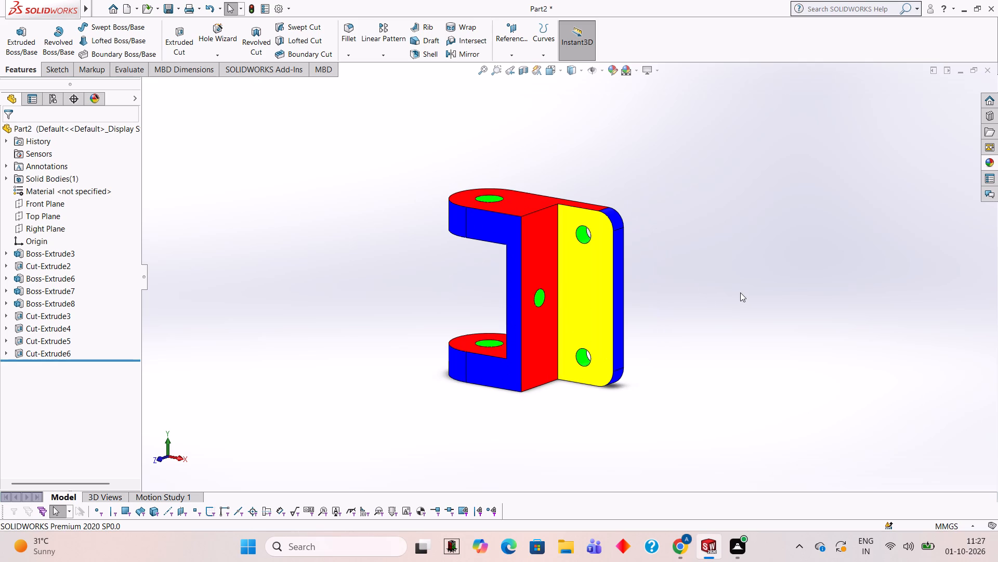
{"action": "scroll", "coordinate": [458, 305], "scroll_direction": "down", "scroll_amount": 2}
{"action": "scroll", "coordinate": [462, 289], "scroll_direction": "up", "scroll_amount": 1}
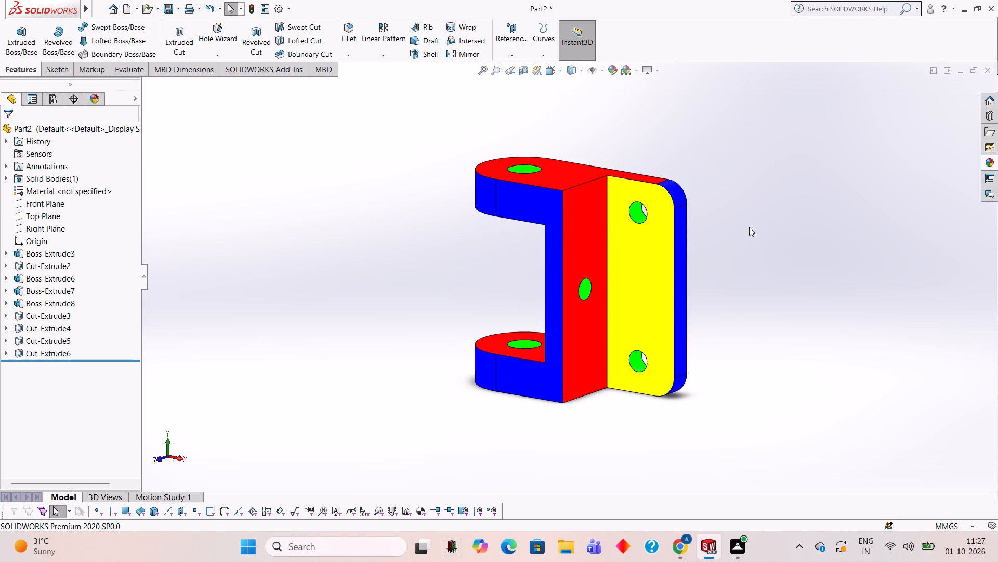
{"action": "scroll", "coordinate": [731, 209], "scroll_direction": "down", "scroll_amount": 1}
{"action": "scroll", "coordinate": [731, 209], "scroll_direction": "up", "scroll_amount": 1}
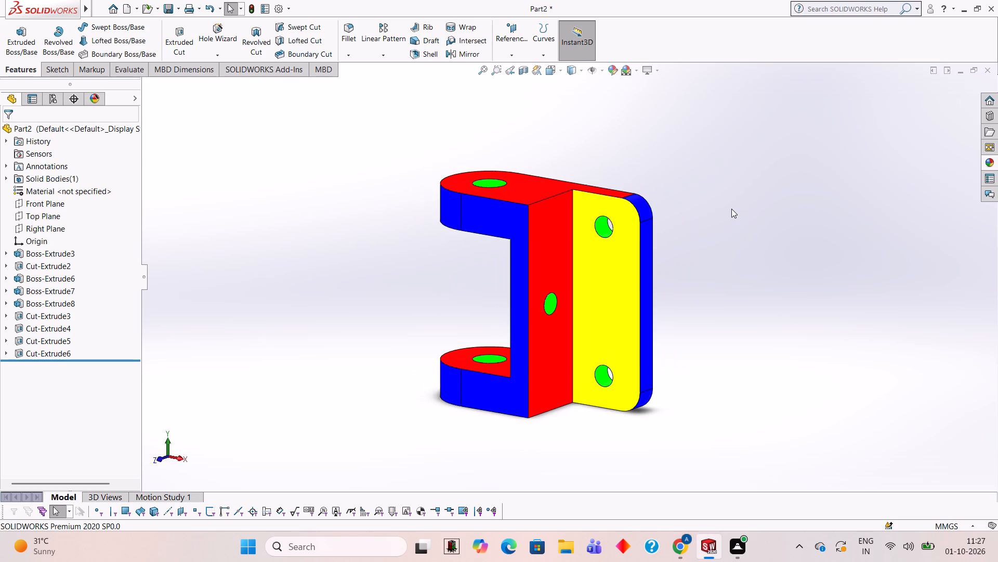
{"action": "scroll", "coordinate": [493, 308], "scroll_direction": "down", "scroll_amount": 1}
{"action": "scroll", "coordinate": [493, 308], "scroll_direction": "up", "scroll_amount": 1}
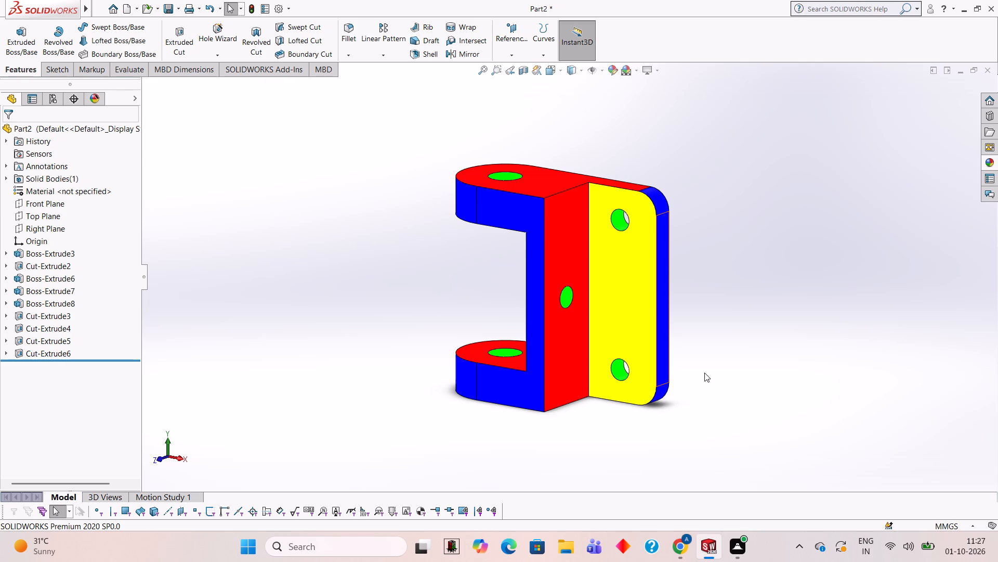
Save the part in the Documents folder as a SOLIDWORKS Part named C-CLEVIS BRACKET.
{"action": "left_click", "coordinate": [627, 325]}
{"action": "left_click", "coordinate": [669, 293]}
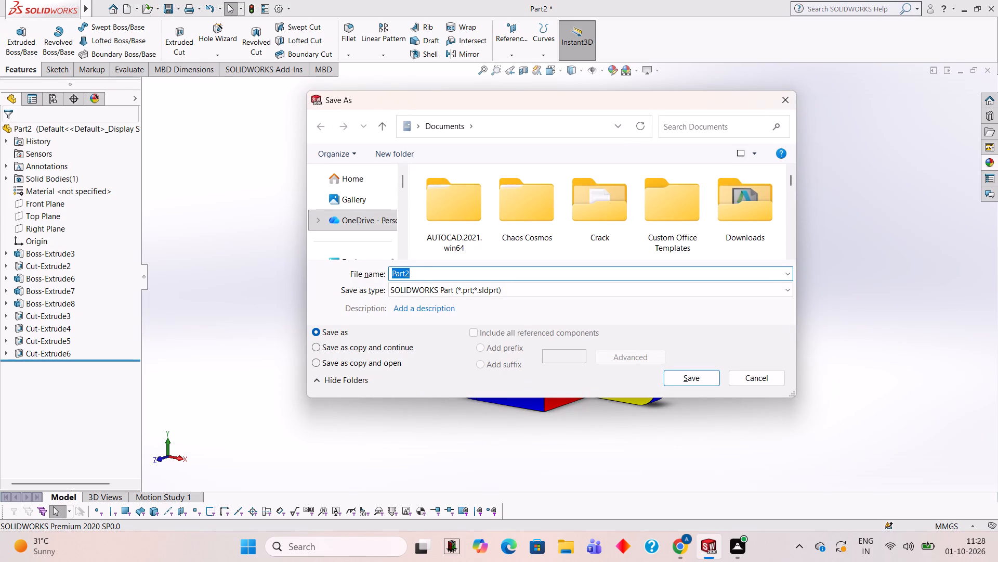
{"action": "key", "text": "BackSpace"}
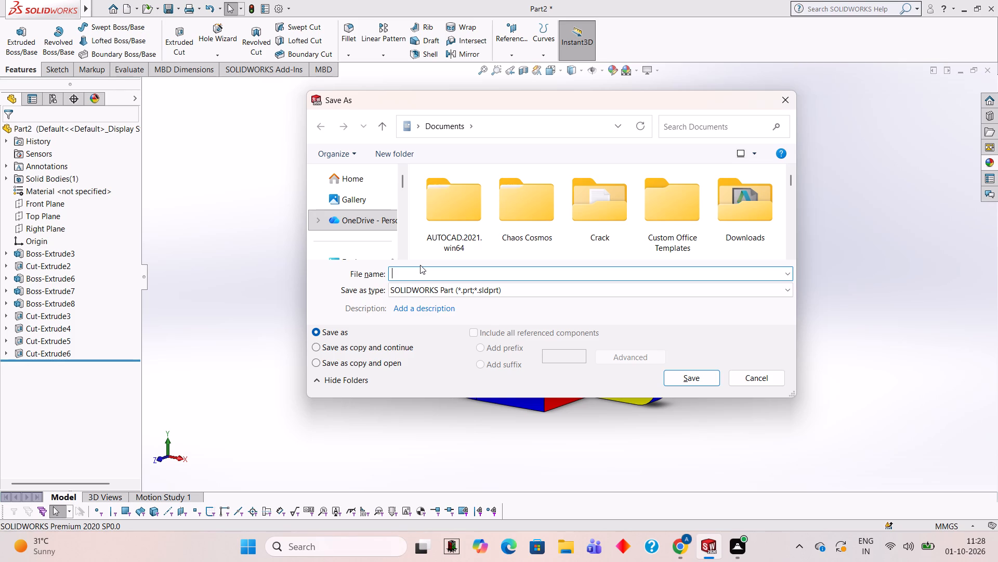
{"action": "key", "text": "c"}
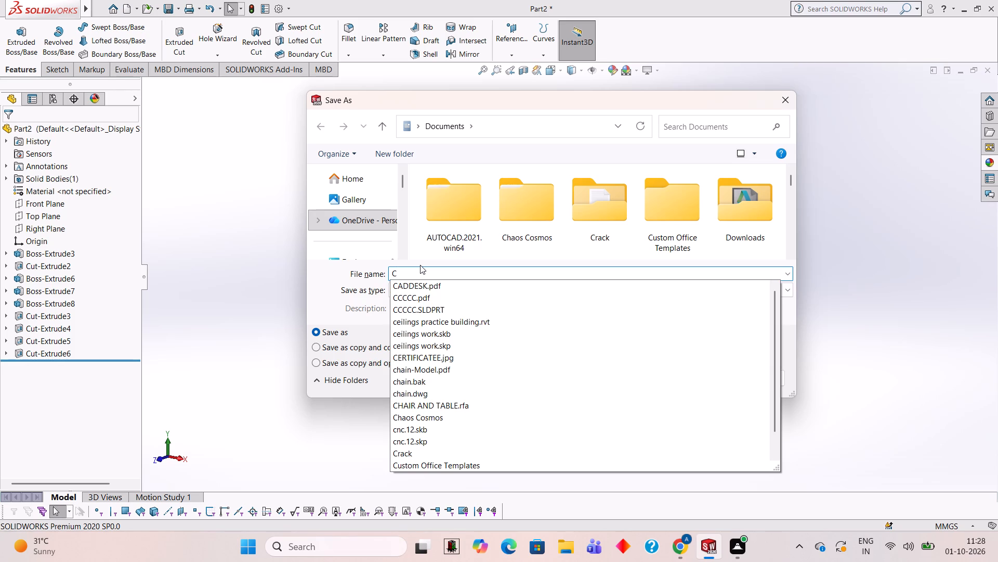
{"action": "key", "text": "minus"}
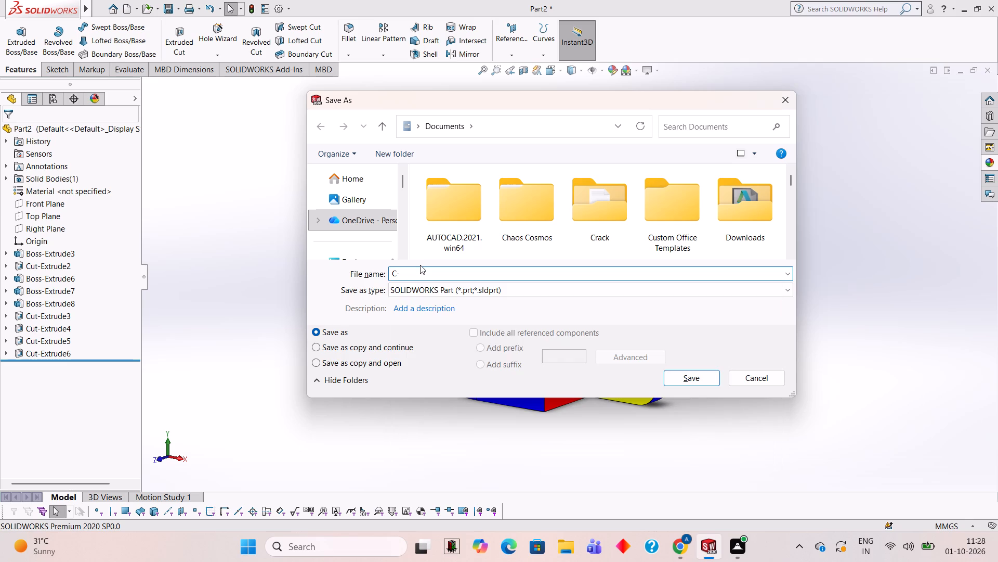
{"action": "type", "text": "CL"}
{"action": "type", "text": "EV"}
{"action": "key", "text": "i"}
{"action": "type", "text": "S B"}
{"action": "type", "text": "RACKET"}
{"action": "left_click", "coordinate": [699, 376]}
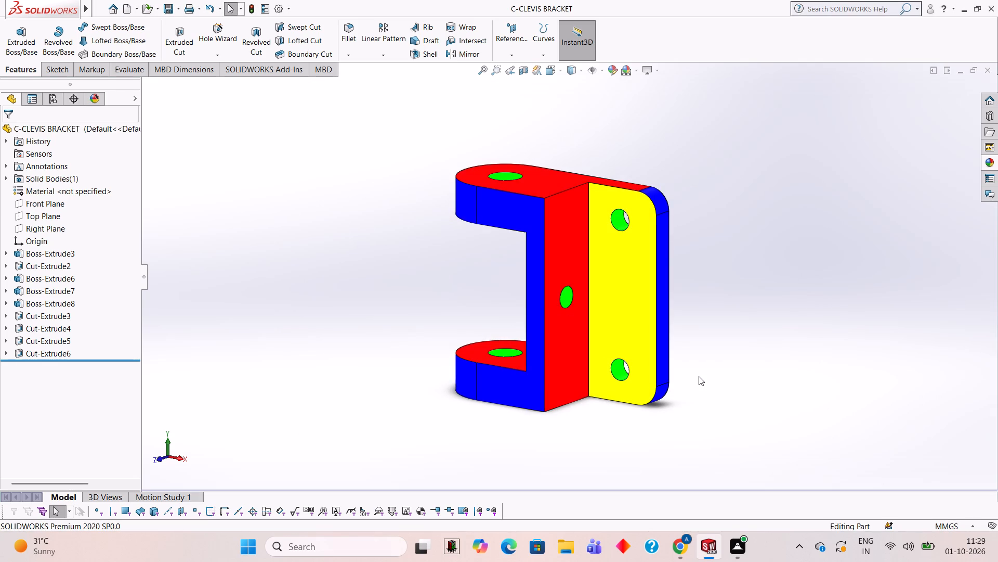
Save a copy of the bracket in Documents as an Adobe PDF named C-CLEVIS BRACKET.
{"action": "left_click", "coordinate": [180, 11]}
{"action": "left_click", "coordinate": [189, 36]}
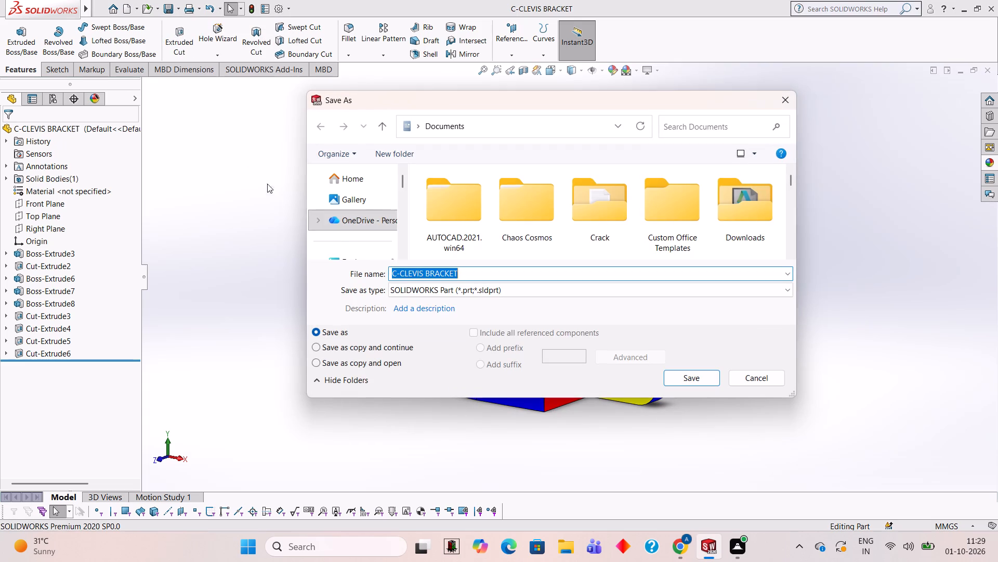
{"action": "left_click", "coordinate": [549, 292]}
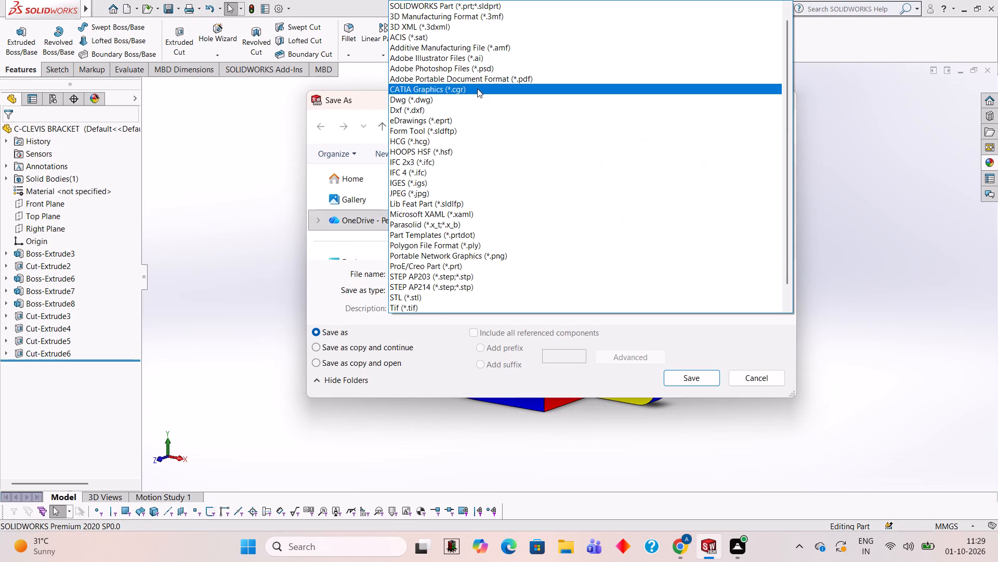
{"action": "left_click", "coordinate": [479, 81]}
{"action": "left_click", "coordinate": [691, 394]}
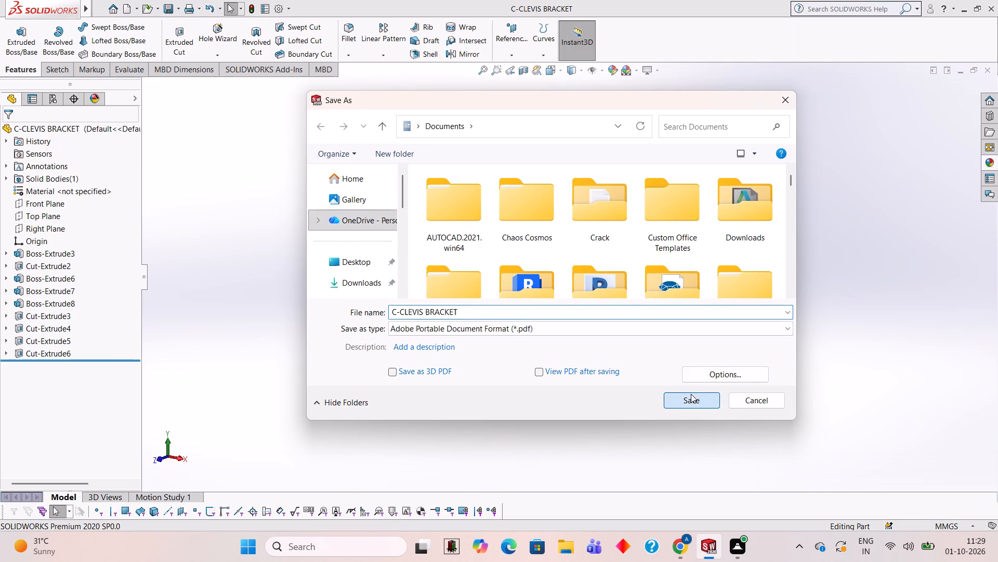